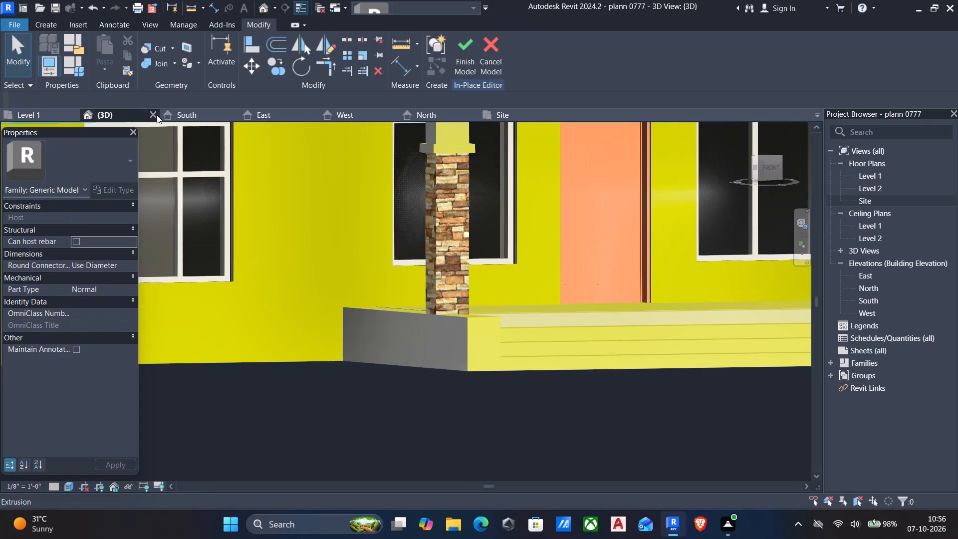
# Finish the in-place model so the stone material stays on the porch columns, and bring the whole house front into view.
pyautogui.click(466, 42)
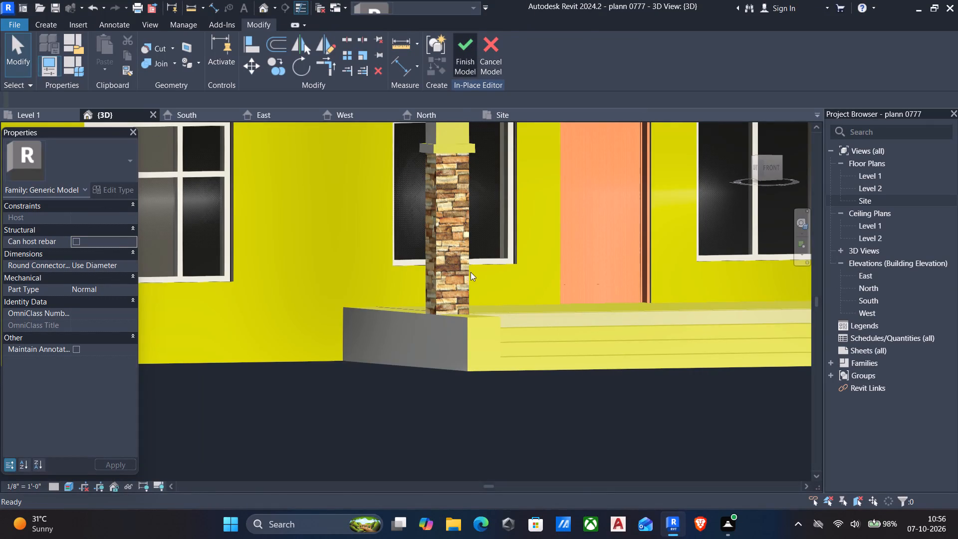
pyautogui.scroll(-2, 460, 303)
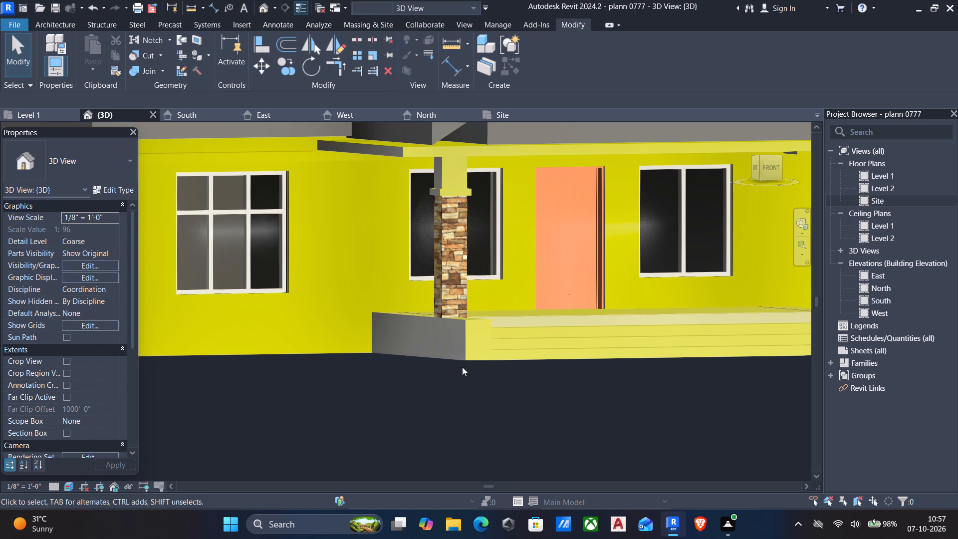
pyautogui.scroll(-4, 466, 379)
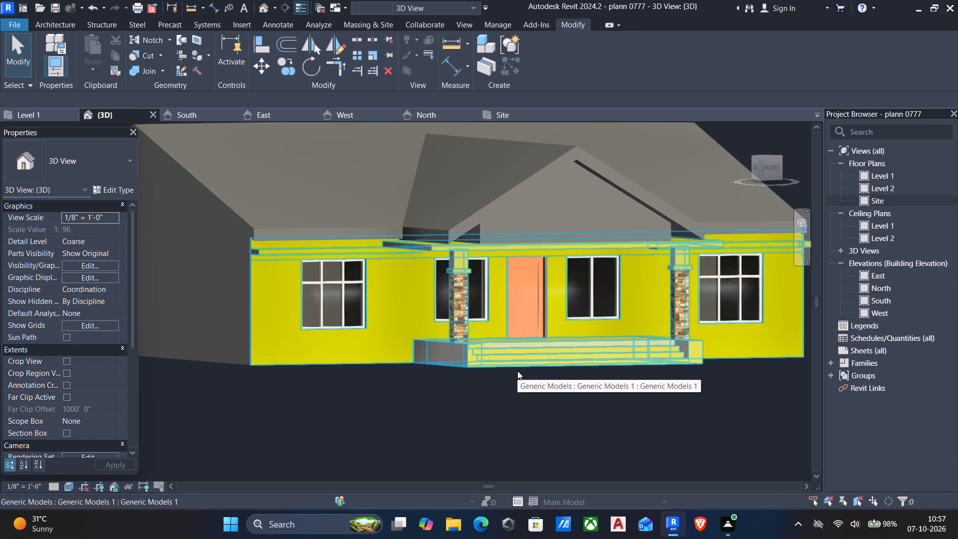
pyautogui.scroll(-2, 448, 402)
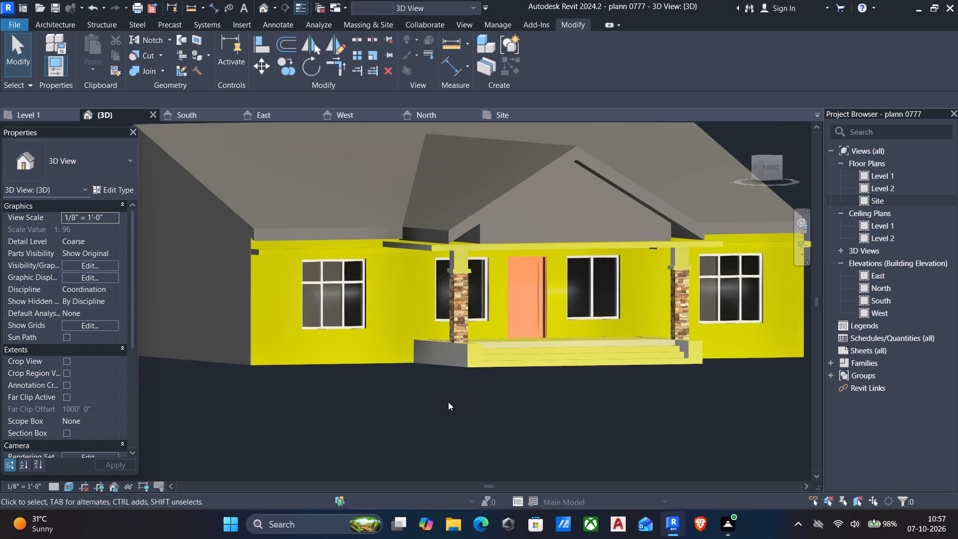
pyautogui.scroll(-2, 448, 402)
pyautogui.moveTo(449, 402); pyautogui.dragTo(422, 409, button='middle')
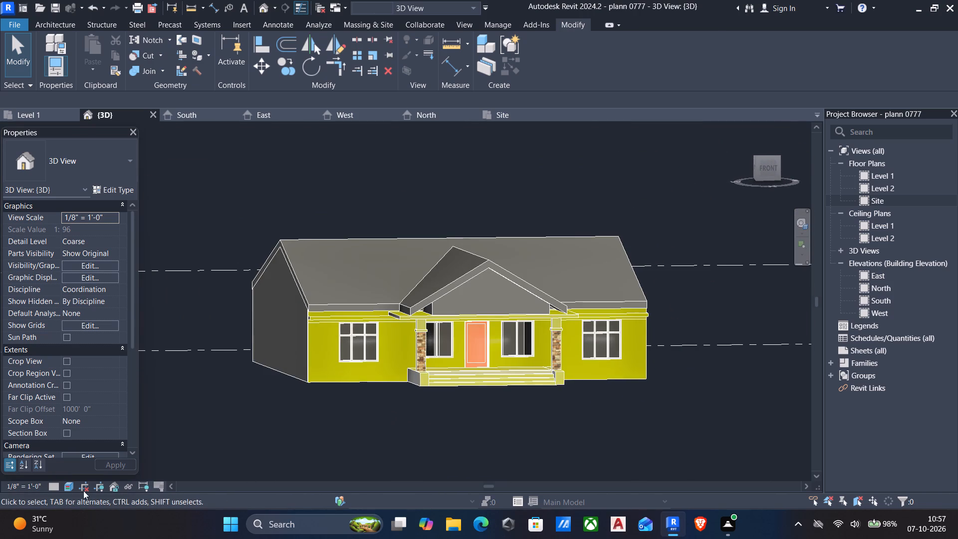
# Set the 3D view's visual style to Shaded.
pyautogui.click(65, 485)
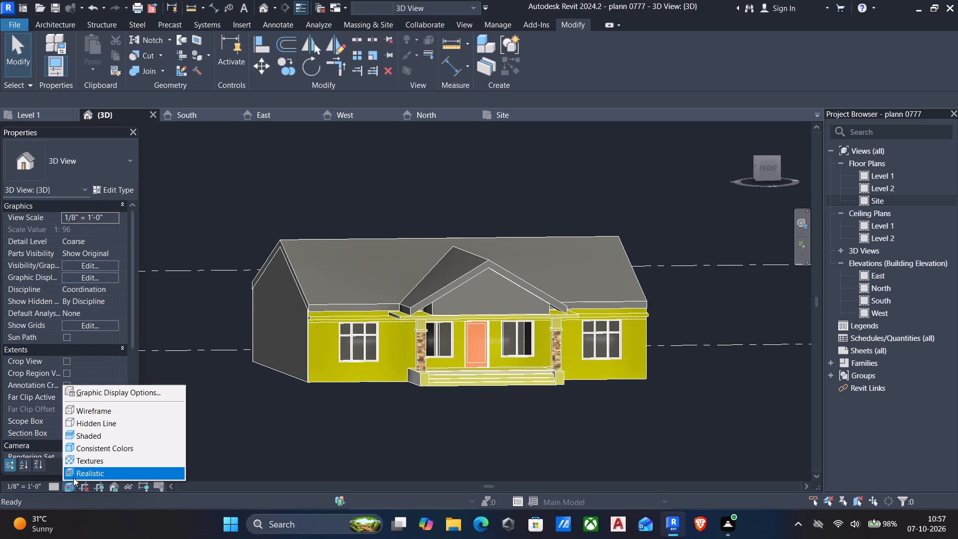
pyautogui.click(89, 433)
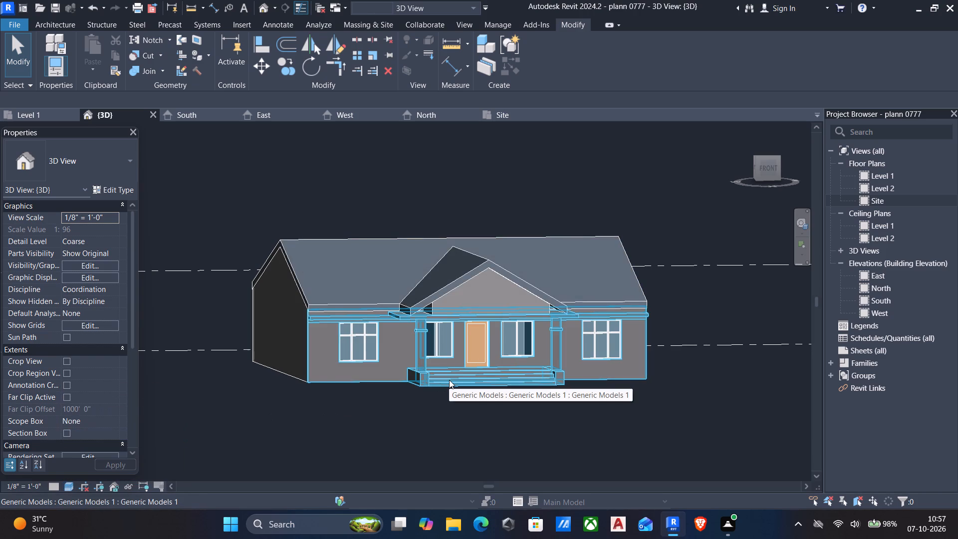
# Select the 4" wall in the porch gable, open the Level 2 floor plan and change its type to Curtain Wall 1.
pyautogui.scroll(1, 449, 380)
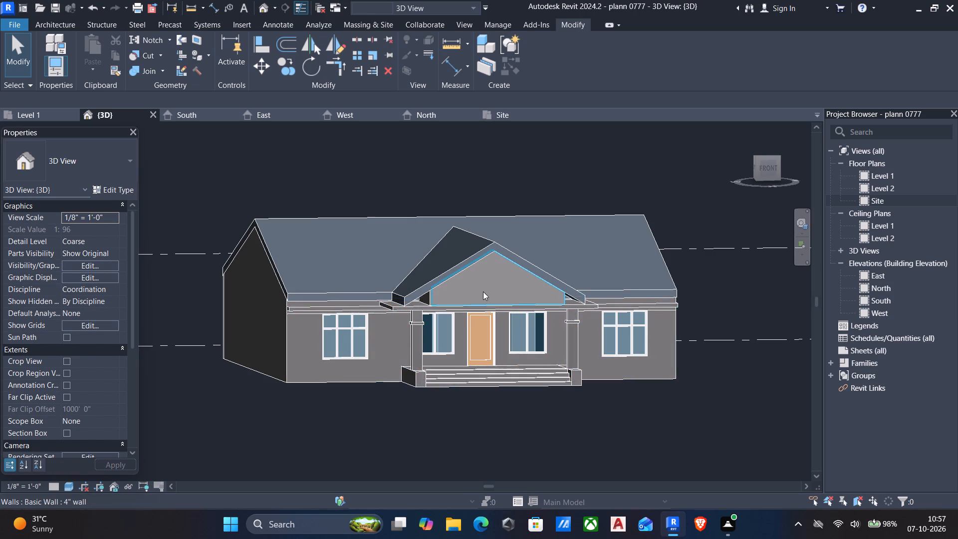
pyautogui.click(459, 303)
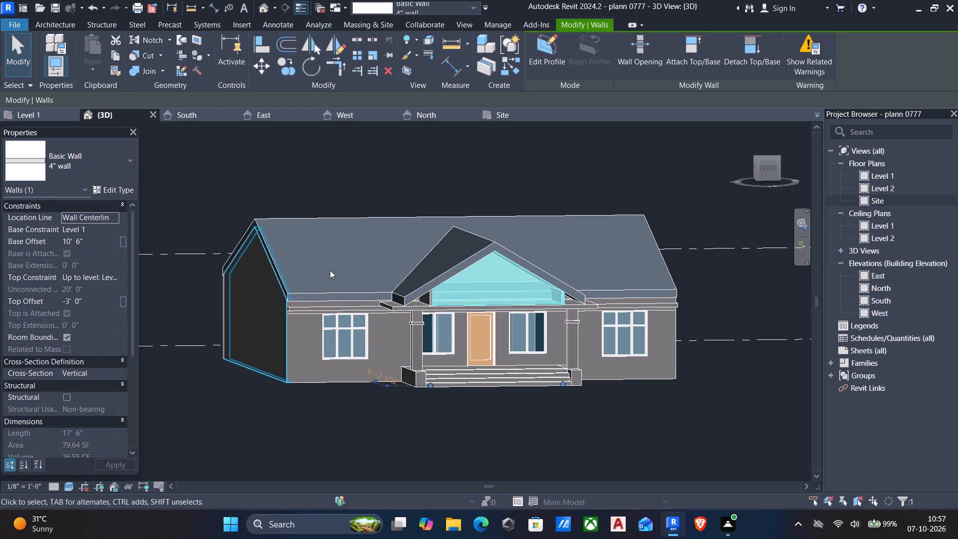
pyautogui.doubleClick(895, 288)
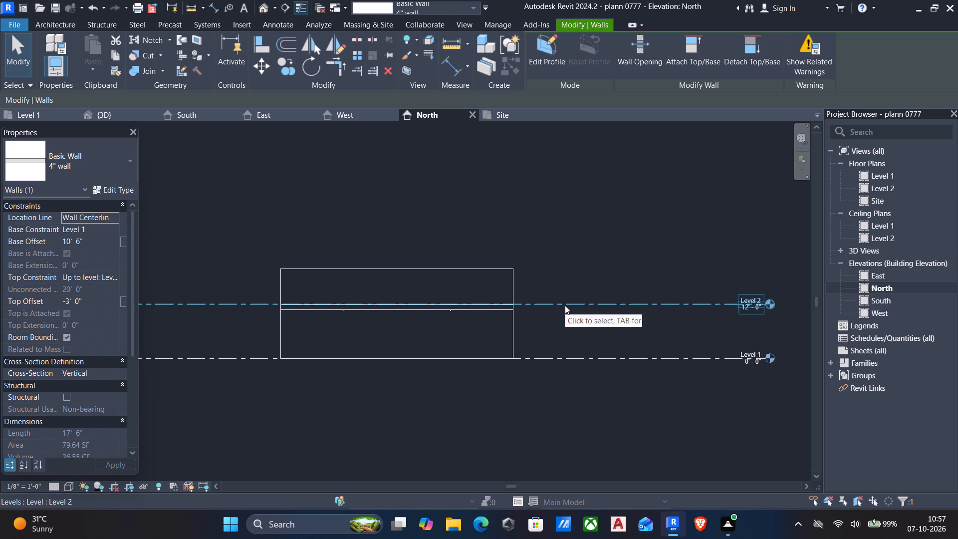
pyautogui.doubleClick(880, 189)
pyautogui.scroll(5, 405, 349)
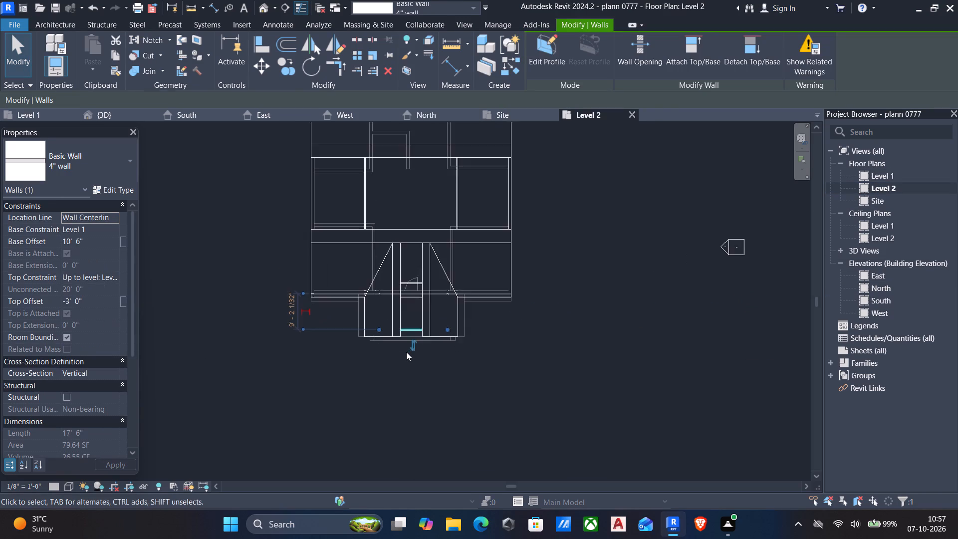
pyautogui.scroll(5, 406, 352)
pyautogui.scroll(4, 410, 304)
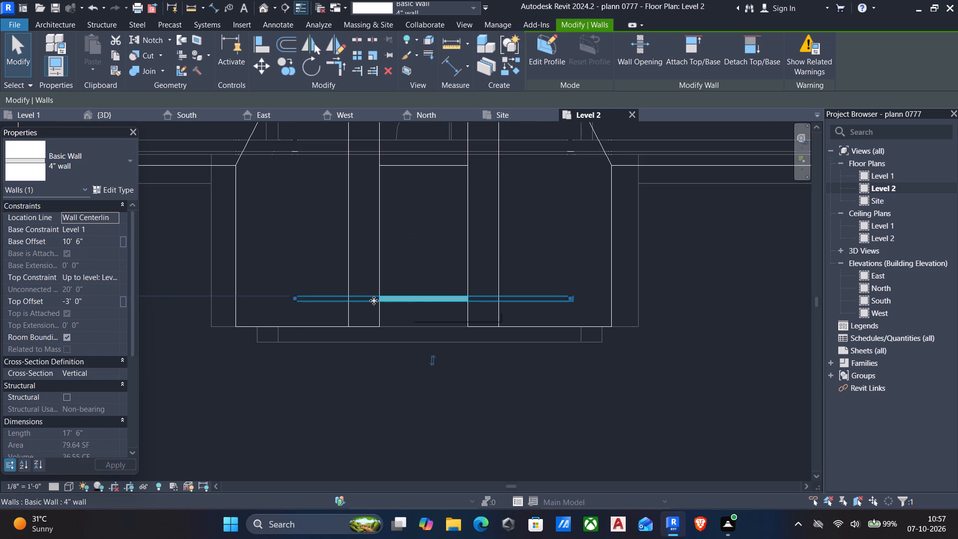
pyautogui.click(116, 162)
pyautogui.scroll(-13, 65, 291)
pyautogui.click(54, 351)
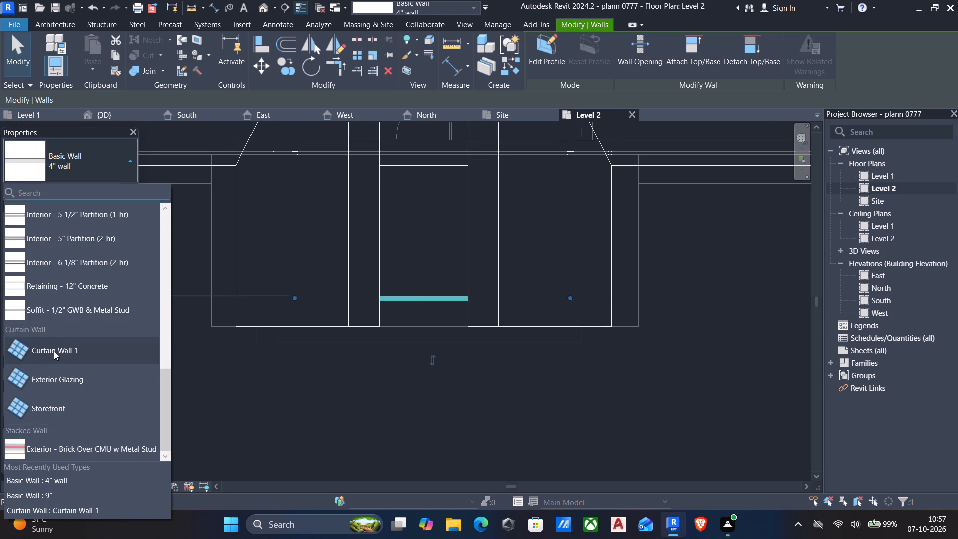
pyautogui.scroll(8, 387, 289)
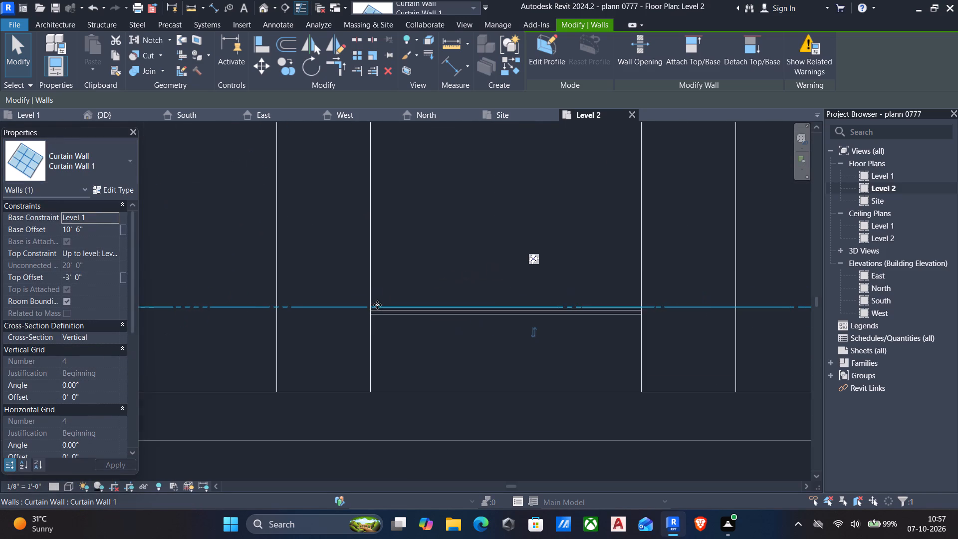
pyautogui.scroll(4, 371, 313)
pyautogui.click(86, 160)
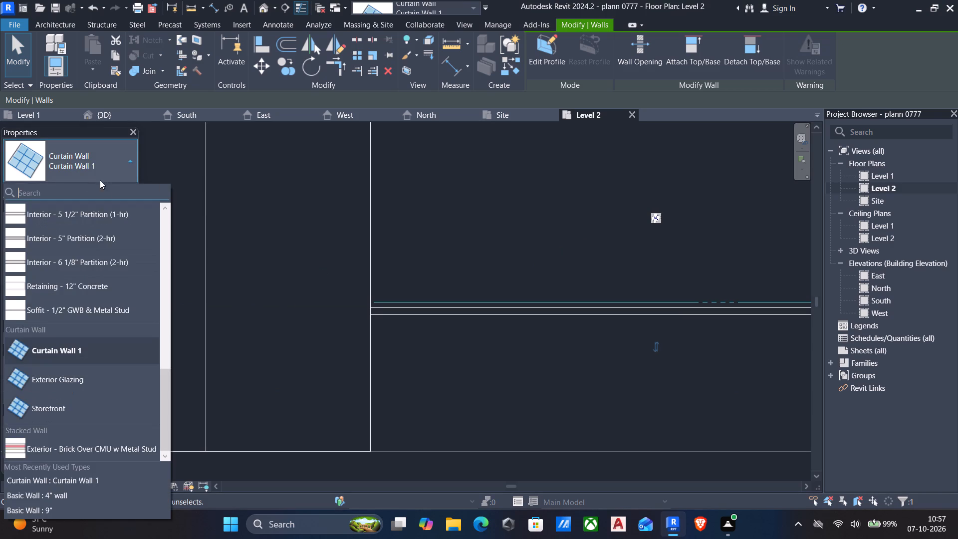
pyautogui.click(92, 349)
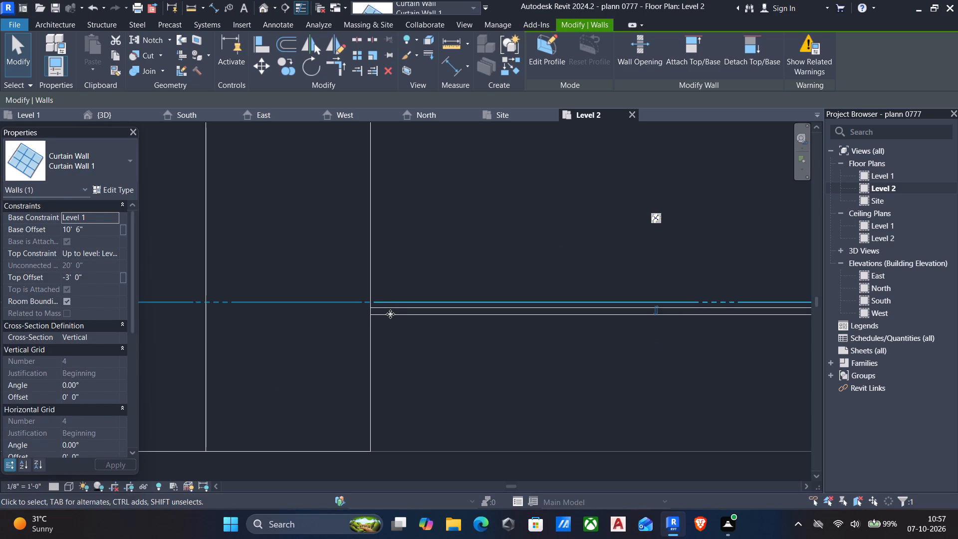
# Deselect the gable wall and start a new wall of type Curtain Wall 1 in the Level 2 plan.
pyautogui.press('Escape')
pyautogui.write('wa')
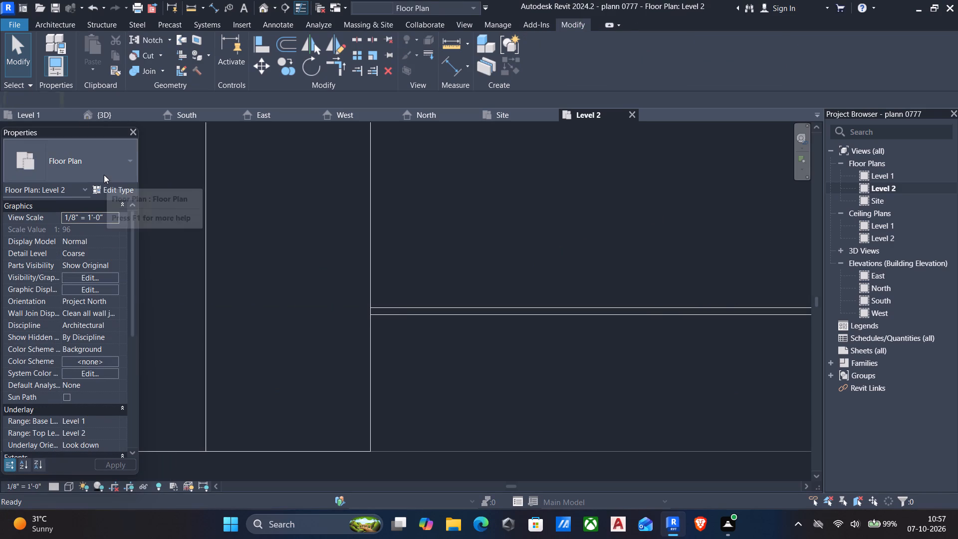
pyautogui.click(77, 170)
pyautogui.scroll(-6, 69, 372)
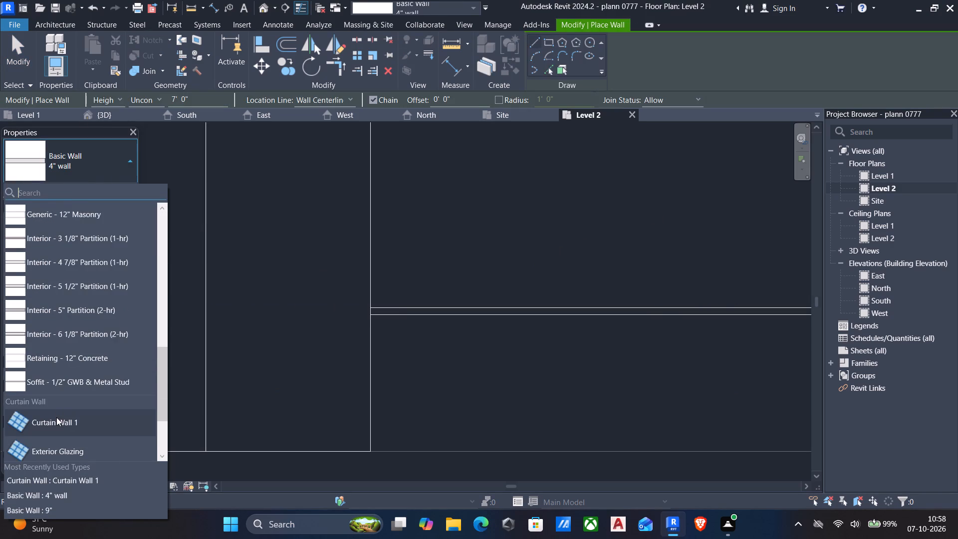
pyautogui.click(56, 420)
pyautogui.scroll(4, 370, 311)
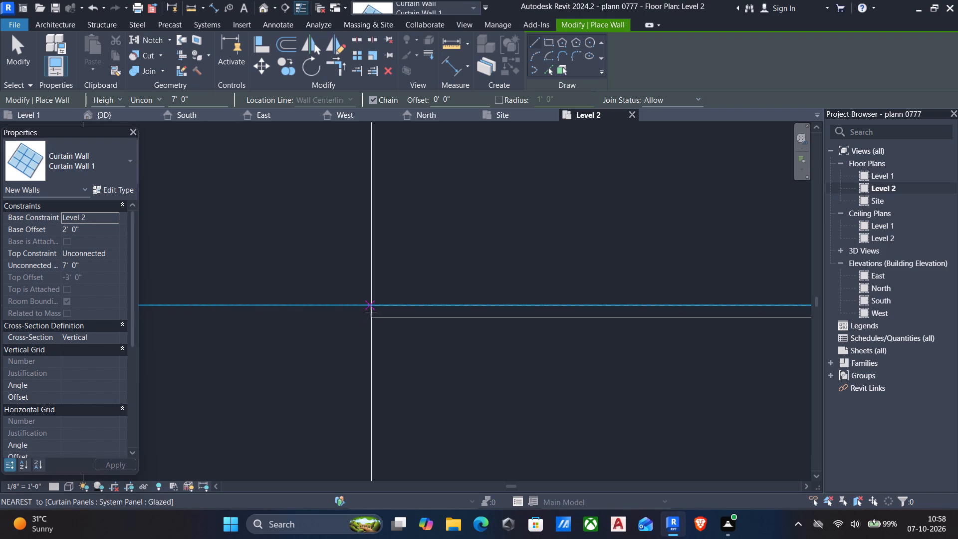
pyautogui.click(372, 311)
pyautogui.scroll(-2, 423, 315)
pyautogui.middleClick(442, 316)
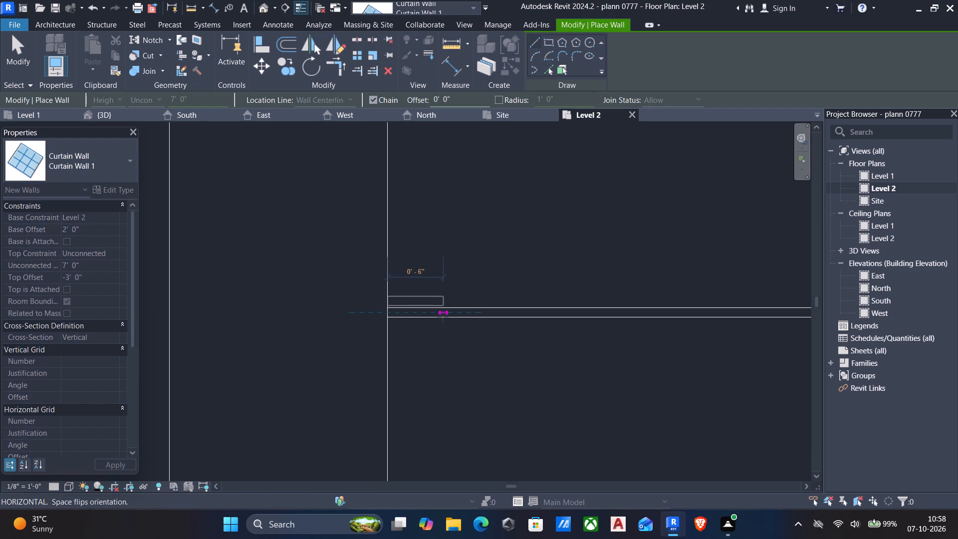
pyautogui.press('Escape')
# Place the Curtain Wall 1 wall by picking the existing line along the porch gable wall.
pyautogui.click(548, 71)
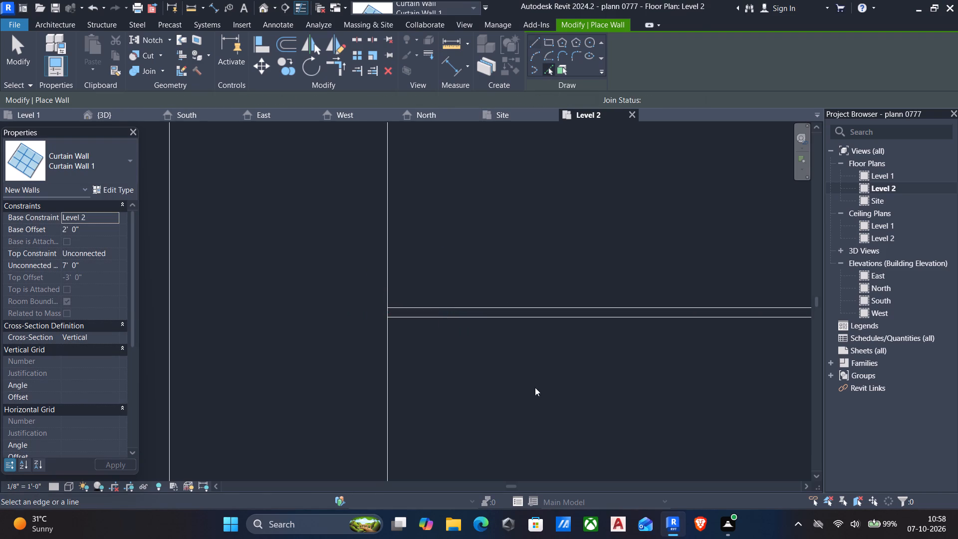
pyautogui.click(516, 315)
pyautogui.scroll(-5, 514, 342)
pyautogui.moveTo(509, 347); pyautogui.dragTo(502, 350, button='middle')
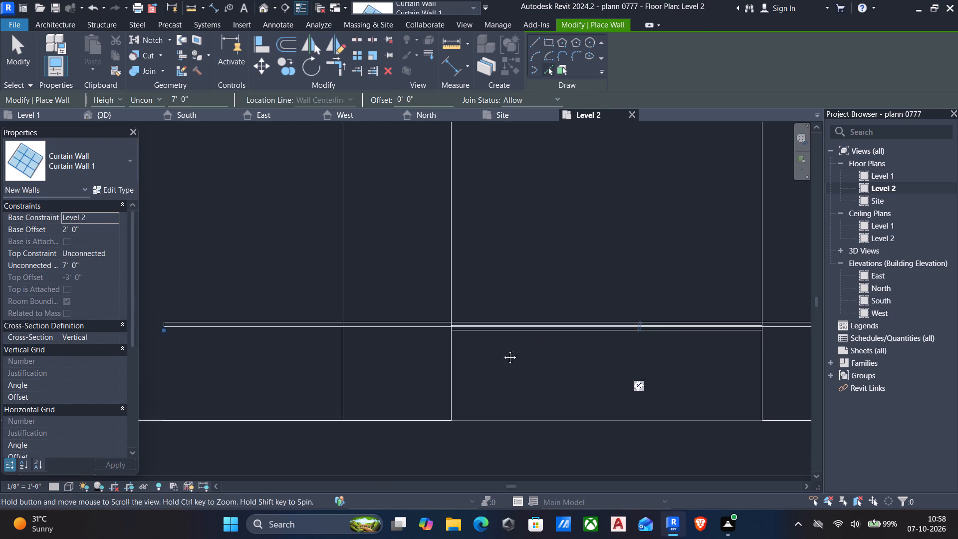
pyautogui.moveTo(502, 350); pyautogui.dragTo(377, 339, button='middle')
pyautogui.scroll(-4, 348, 341)
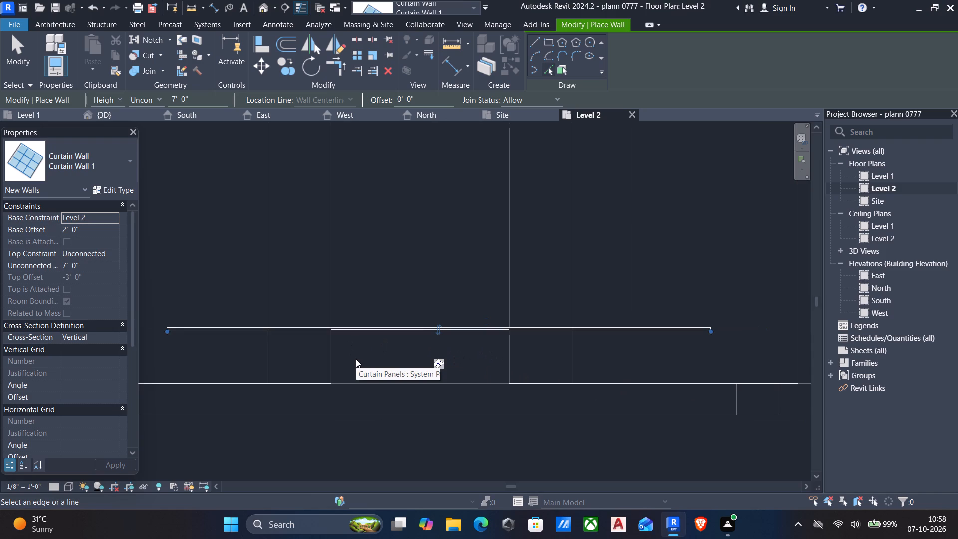
pyautogui.press('Escape')
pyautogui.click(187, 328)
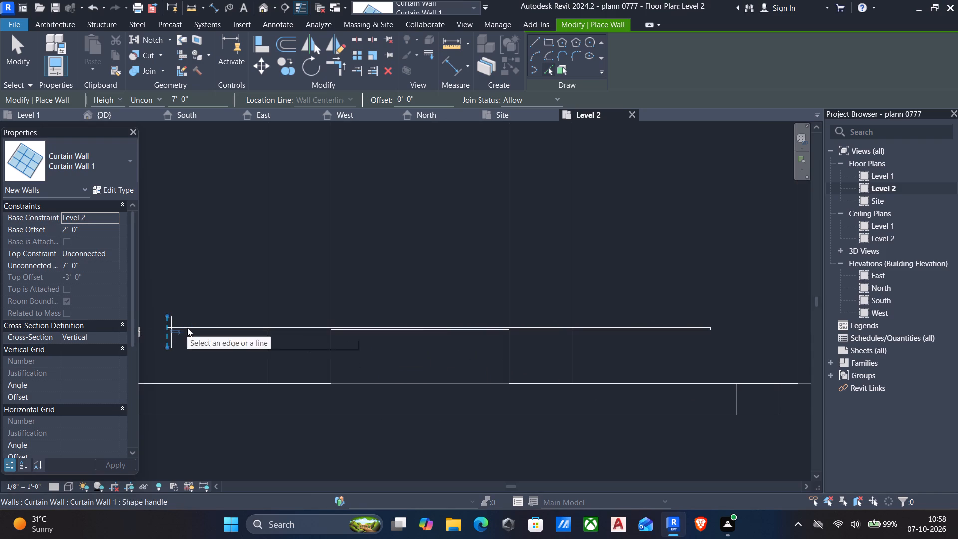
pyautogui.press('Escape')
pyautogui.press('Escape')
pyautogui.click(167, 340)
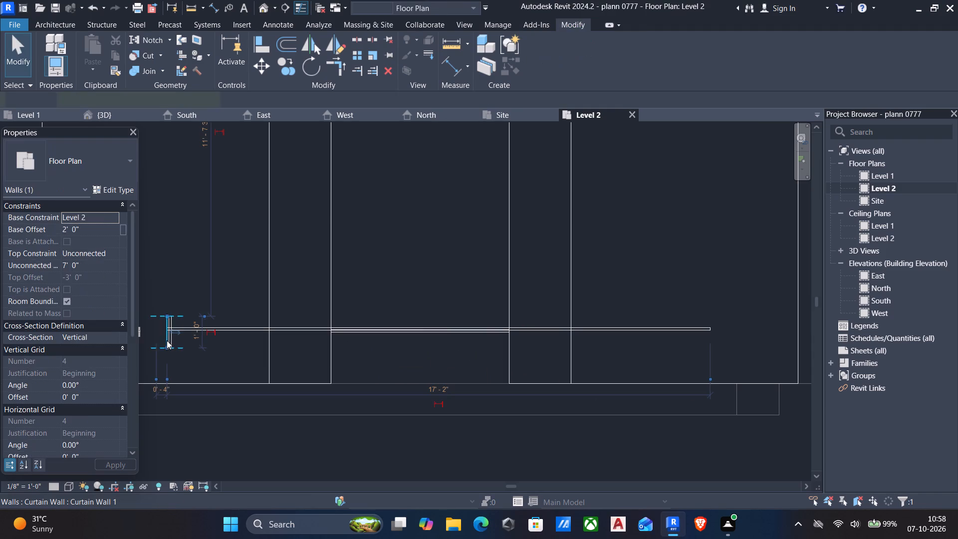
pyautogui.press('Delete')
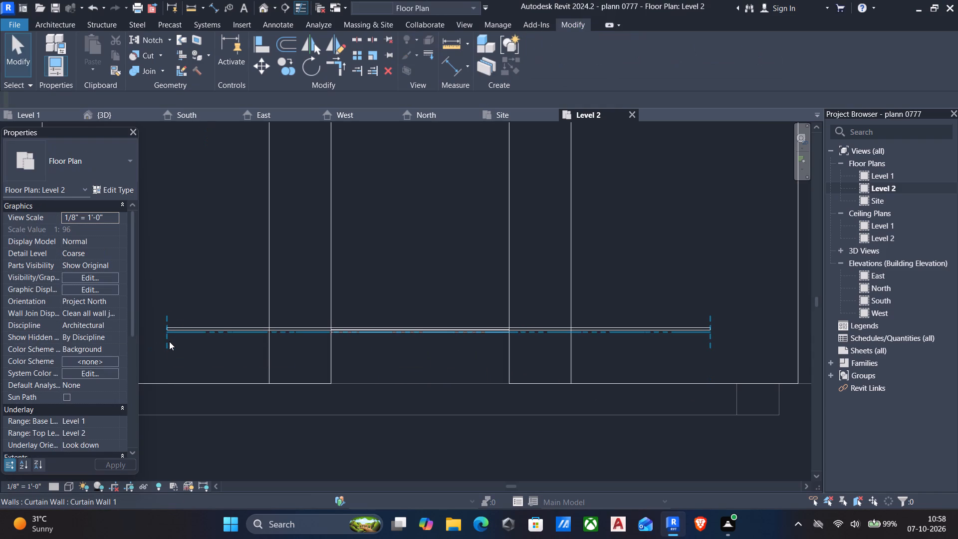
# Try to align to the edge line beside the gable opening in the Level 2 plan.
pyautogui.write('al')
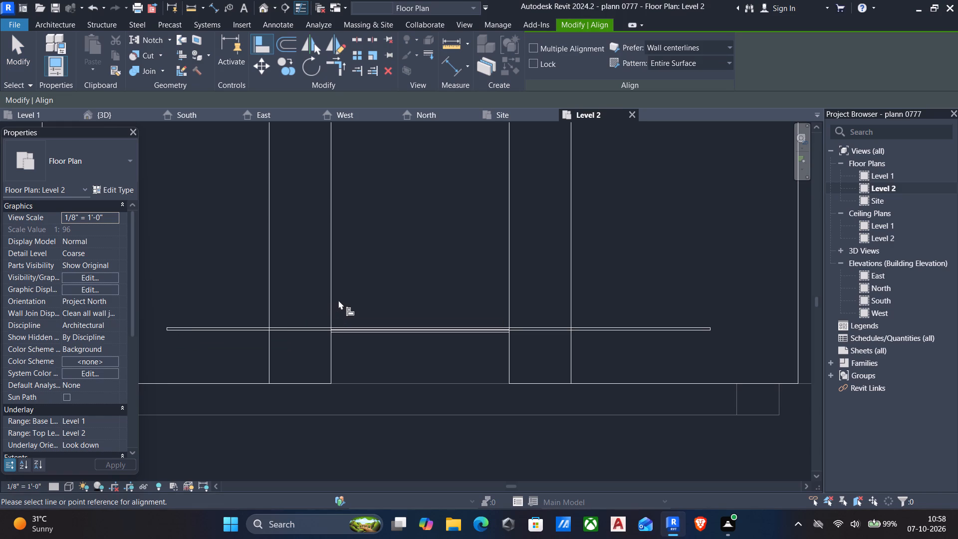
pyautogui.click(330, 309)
# Open the default 3D view, frame the porch gable with the new curtain wall and leave the Align command.
pyautogui.click(256, 9)
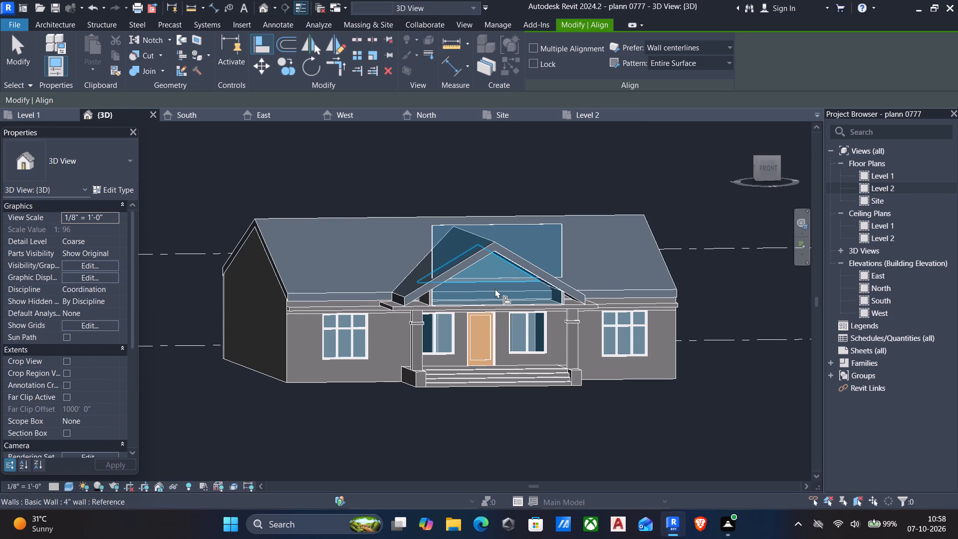
pyautogui.scroll(3, 478, 297)
pyautogui.keyDown('shift'); pyautogui.moveTo(478, 297); pyautogui.dragTo(447, 303, button='middle'); pyautogui.keyUp('shift')
pyautogui.scroll(4, 448, 303)
pyautogui.scroll(-4, 461, 296)
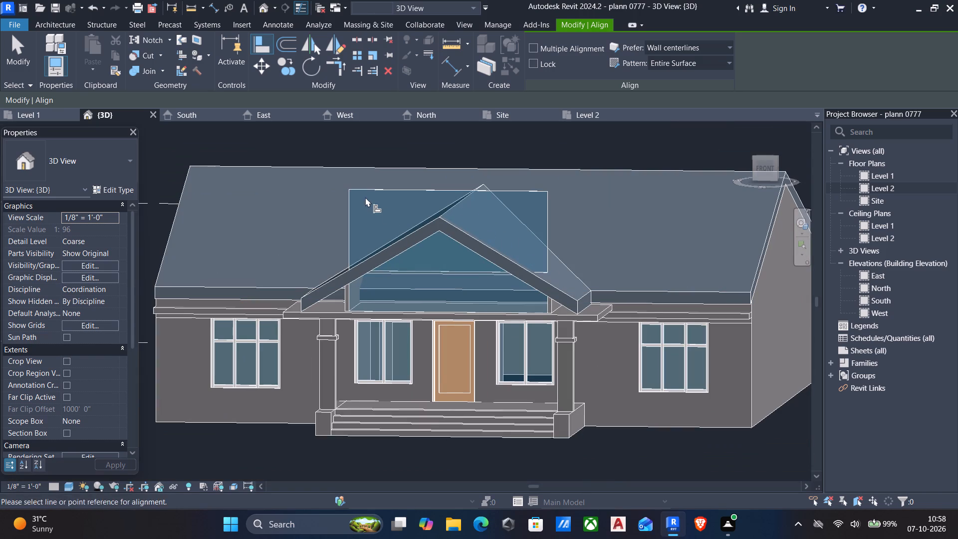
pyautogui.click(358, 189)
pyautogui.press('Escape')
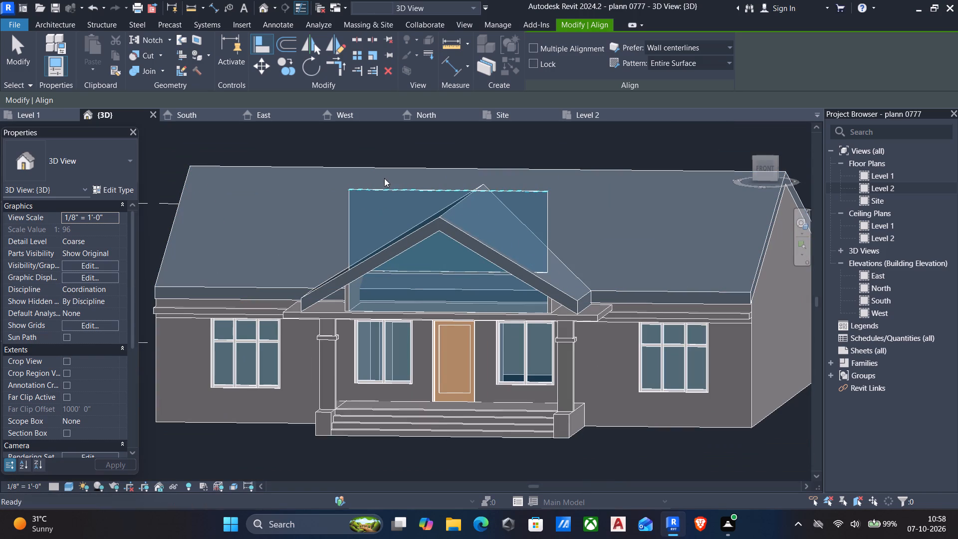
# Stretch the new curtain wall's bottom edge down to the gable base, giving a base offset of -1' 6".
pyautogui.click(385, 187)
pyautogui.scroll(-5, 492, 254)
pyautogui.keyDown('shift'); pyautogui.moveTo(502, 274); pyautogui.dragTo(454, 283, button='middle'); pyautogui.keyUp('shift')
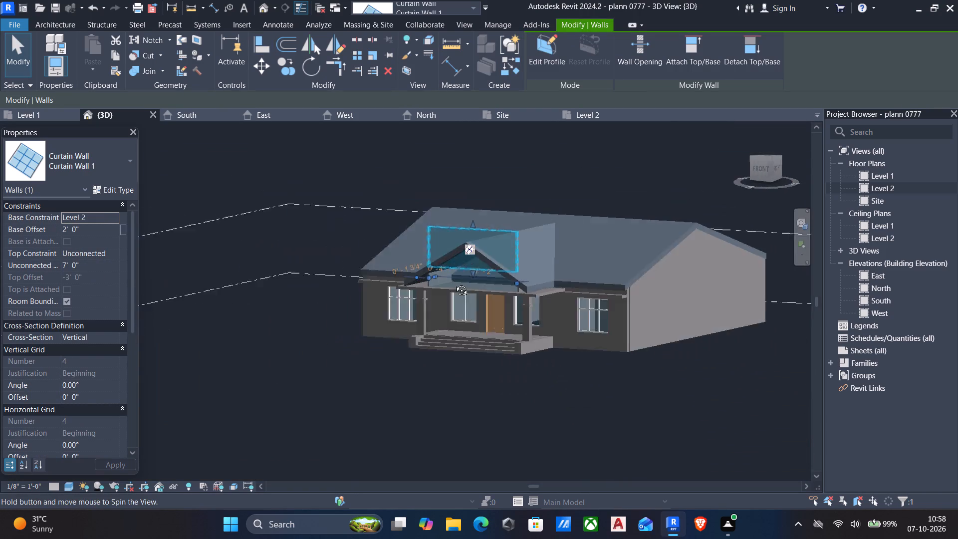
pyautogui.keyDown('shift'); pyautogui.moveTo(454, 283); pyautogui.dragTo(431, 260, button='middle'); pyautogui.keyUp('shift')
pyautogui.scroll(5, 448, 273)
pyautogui.keyDown('shift'); pyautogui.scroll(-1, 442, 319); pyautogui.keyUp('shift')
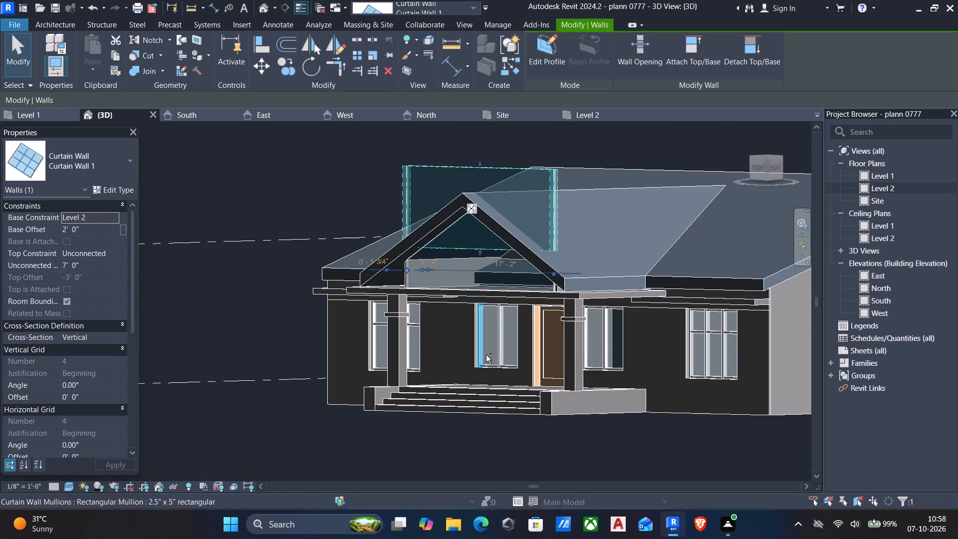
pyautogui.keyDown('shift'); pyautogui.moveTo(522, 396); pyautogui.dragTo(534, 432, button='middle'); pyautogui.keyUp('shift')
pyautogui.scroll(2, 484, 251)
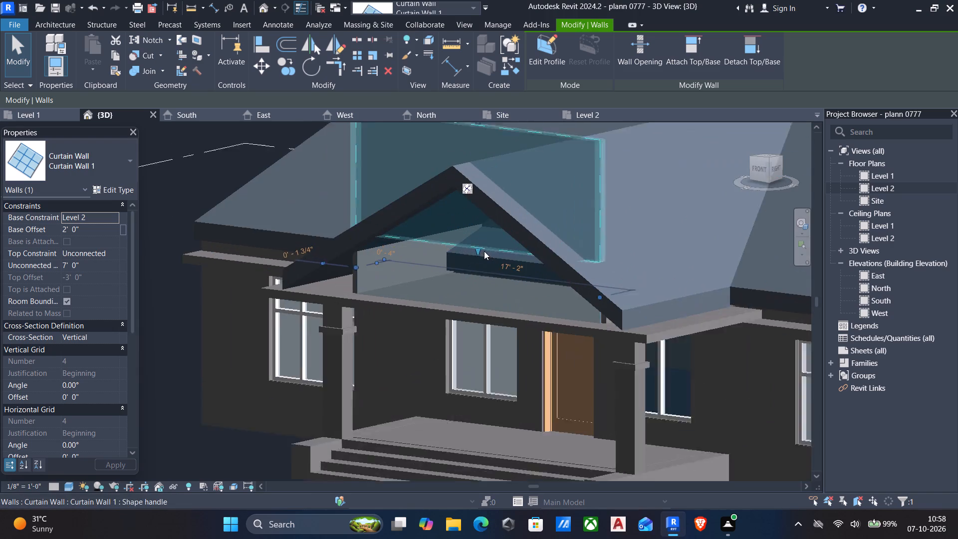
pyautogui.scroll(2, 484, 251)
pyautogui.moveTo(476, 253); pyautogui.dragTo(474, 317)
# Examine the stretched curtain wall against the porch gable roof from the front.
pyautogui.scroll(-5, 374, 309)
pyautogui.keyDown('shift'); pyautogui.moveTo(376, 324); pyautogui.dragTo(457, 310, button='middle'); pyautogui.keyUp('shift')
pyautogui.keyDown('shift'); pyautogui.scroll(-1, 427, 315); pyautogui.keyUp('shift')
pyautogui.scroll(6, 457, 310)
pyautogui.scroll(-5, 321, 293)
pyautogui.moveTo(323, 303); pyautogui.dragTo(471, 308, button='middle')
pyautogui.scroll(1, 446, 265)
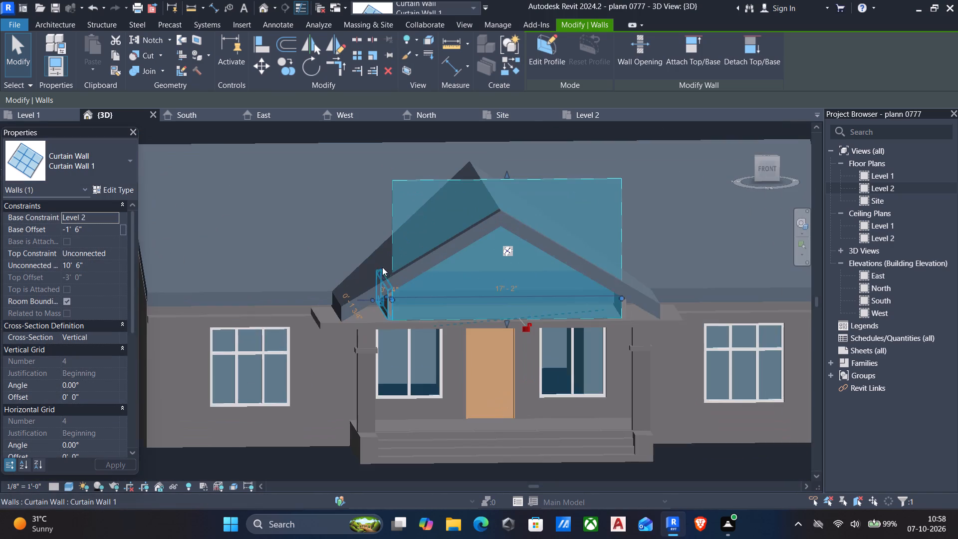
# Extend both ends of the porch gable curtain wall in the Level 2 plan to a total length of about 19' 4".
pyautogui.scroll(4, 463, 302)
pyautogui.press('Escape')
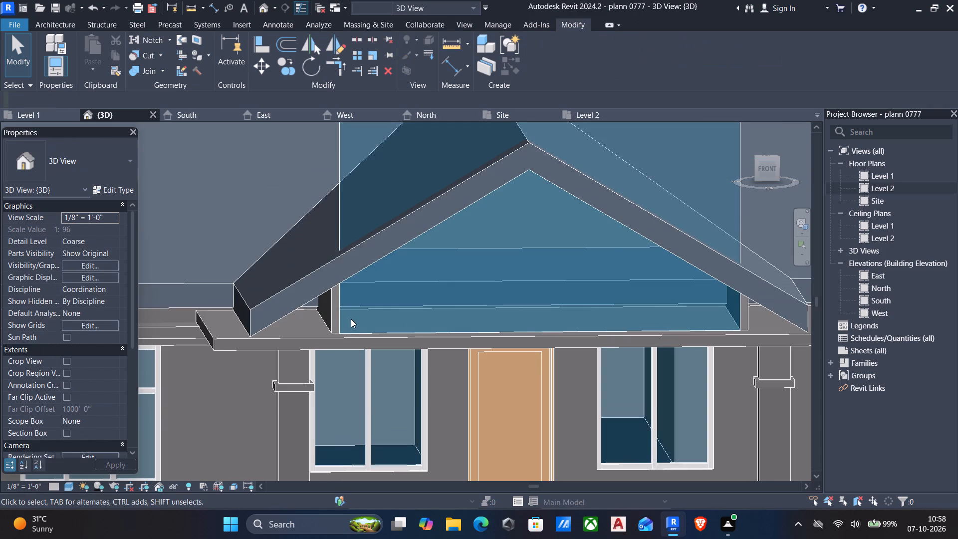
pyautogui.click(352, 330)
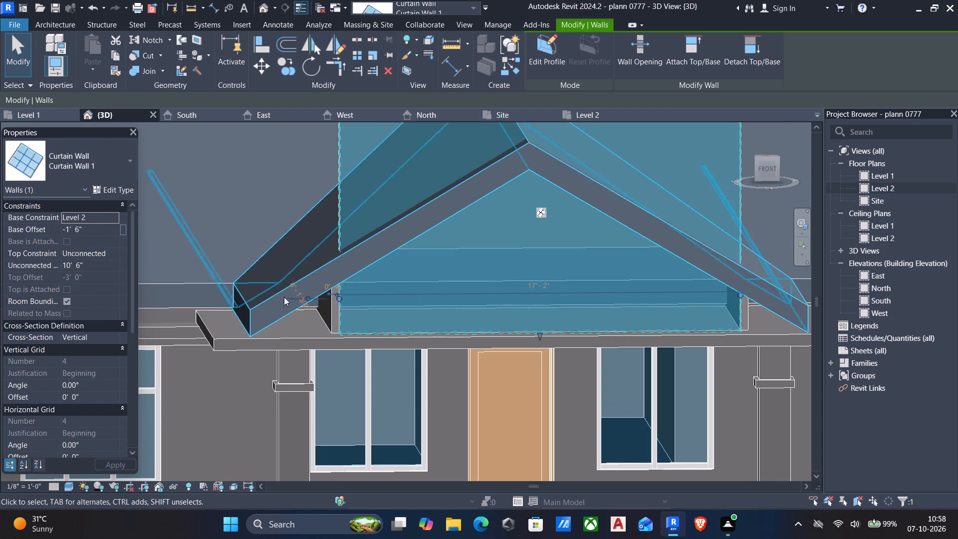
pyautogui.scroll(5, 334, 299)
pyautogui.scroll(-4, 338, 292)
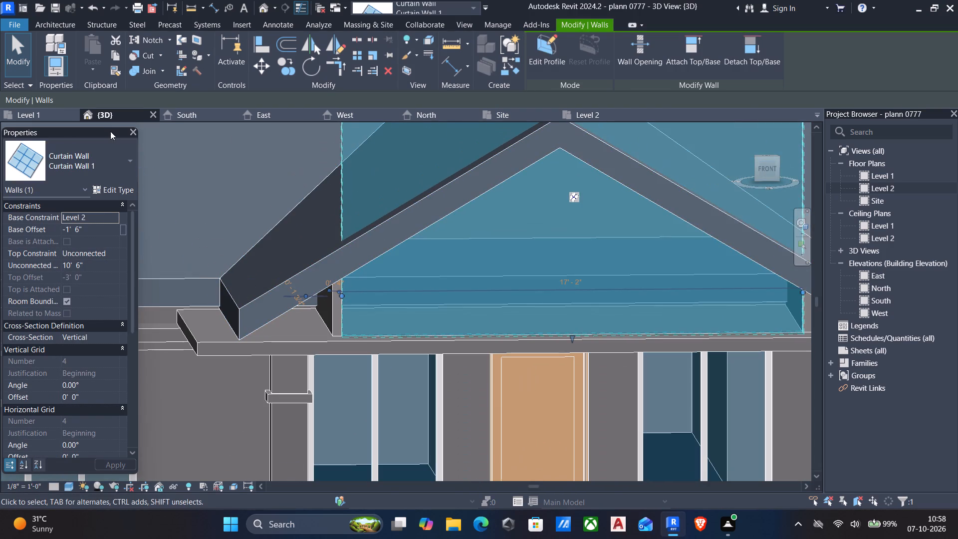
pyautogui.click(575, 111)
pyautogui.scroll(-4, 242, 324)
pyautogui.moveTo(226, 357); pyautogui.dragTo(345, 354, button='middle')
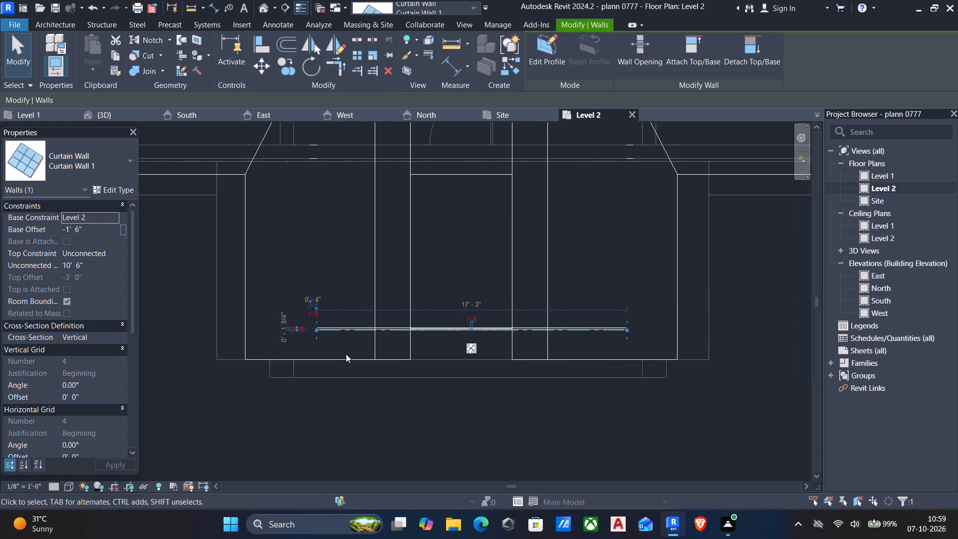
pyautogui.scroll(4, 347, 347)
pyautogui.moveTo(296, 317); pyautogui.dragTo(271, 318)
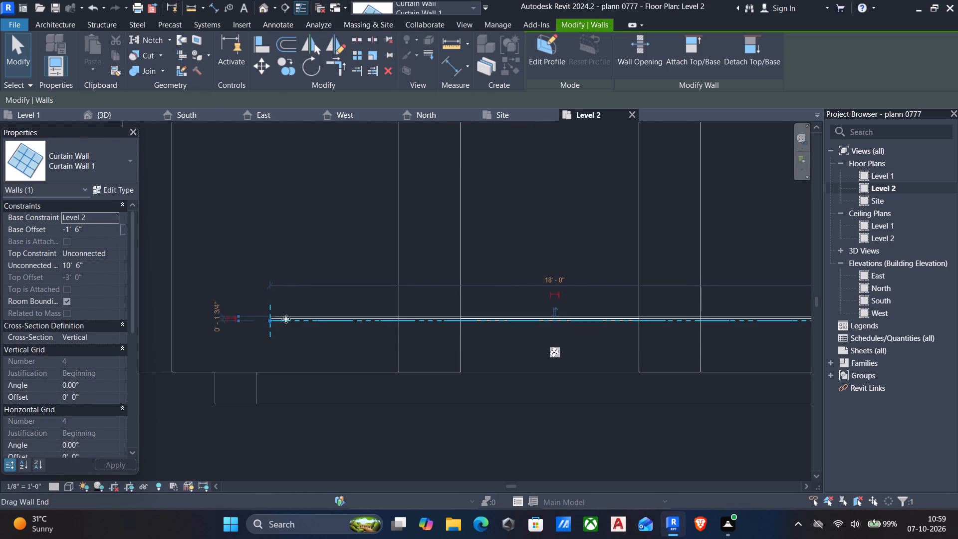
pyautogui.scroll(-5, 360, 331)
pyautogui.scroll(5, 617, 322)
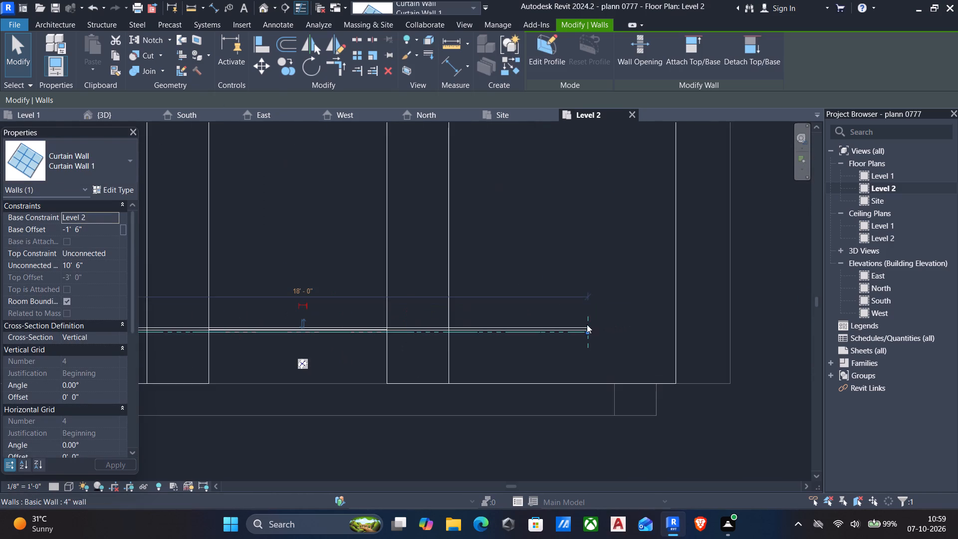
pyautogui.moveTo(586, 331); pyautogui.dragTo(631, 330)
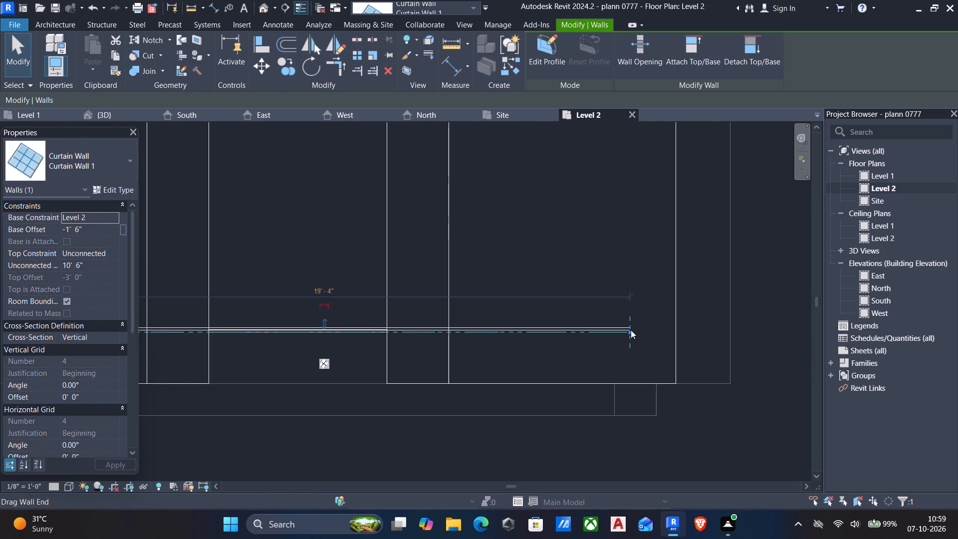
# Open the gable curtain wall's profile for editing in the 3D view, facing front in Wireframe style.
pyautogui.click(115, 116)
pyautogui.scroll(-5, 271, 215)
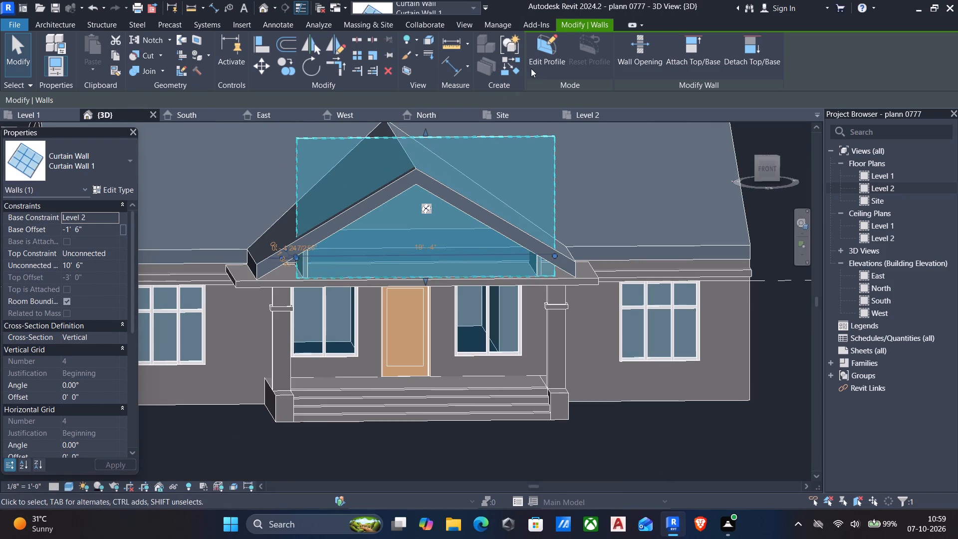
pyautogui.click(549, 48)
pyautogui.scroll(-3, 301, 154)
pyautogui.moveTo(301, 154); pyautogui.dragTo(297, 160, button='middle')
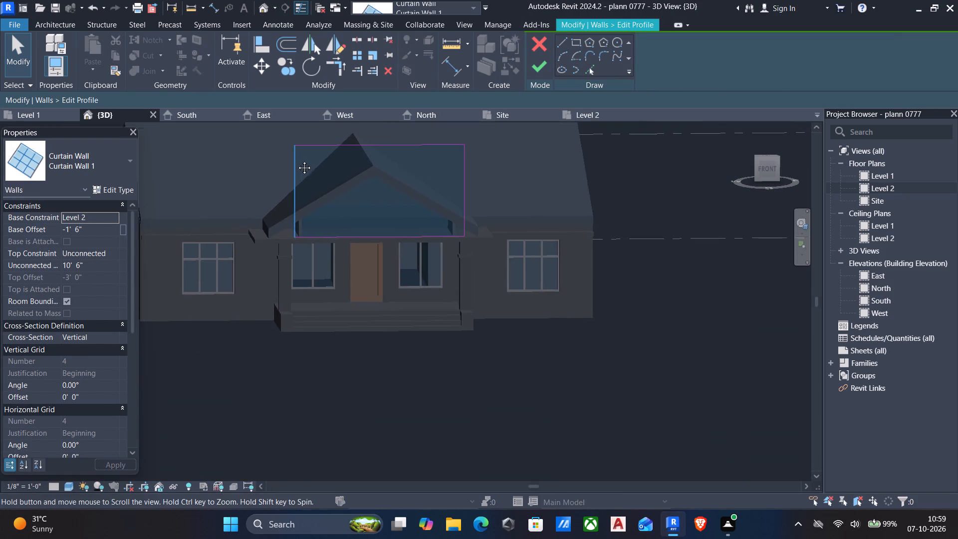
pyautogui.moveTo(297, 160); pyautogui.dragTo(326, 218, button='middle')
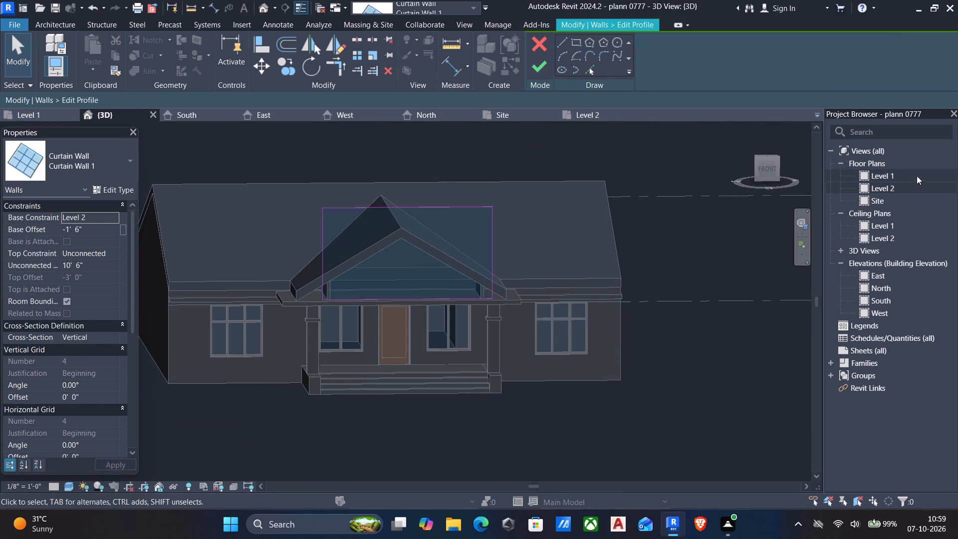
pyautogui.click(763, 168)
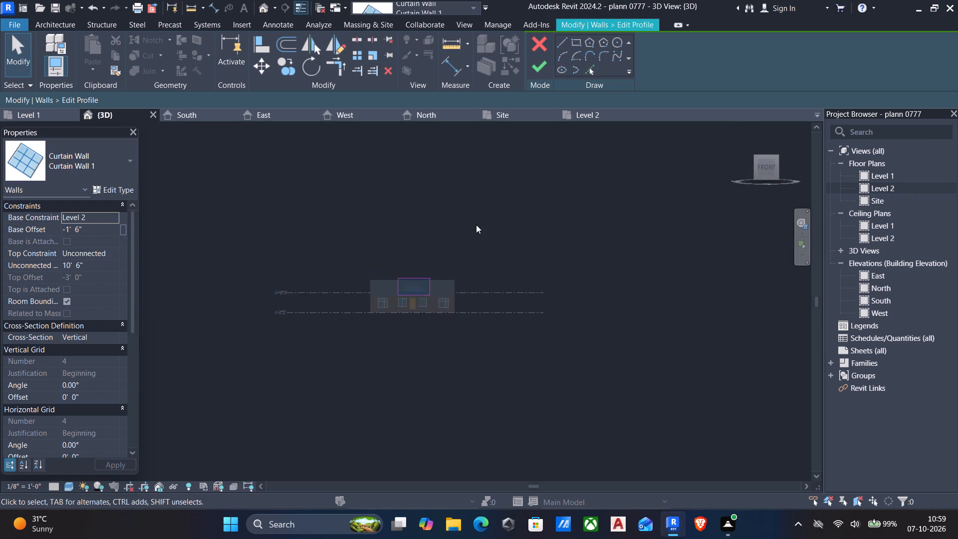
pyautogui.scroll(11, 368, 288)
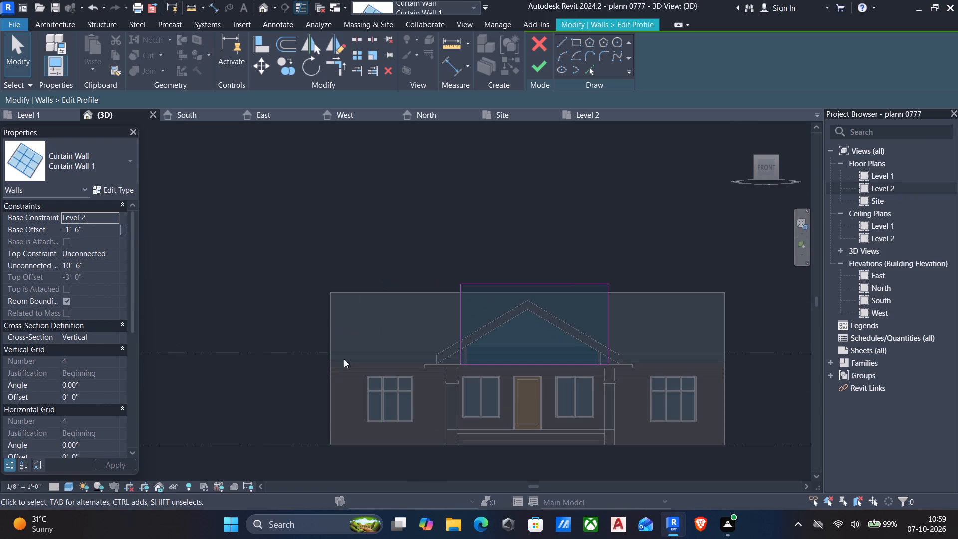
pyautogui.scroll(1, 350, 347)
pyautogui.scroll(-3, 358, 342)
pyautogui.moveTo(364, 345); pyautogui.dragTo(303, 328, button='middle')
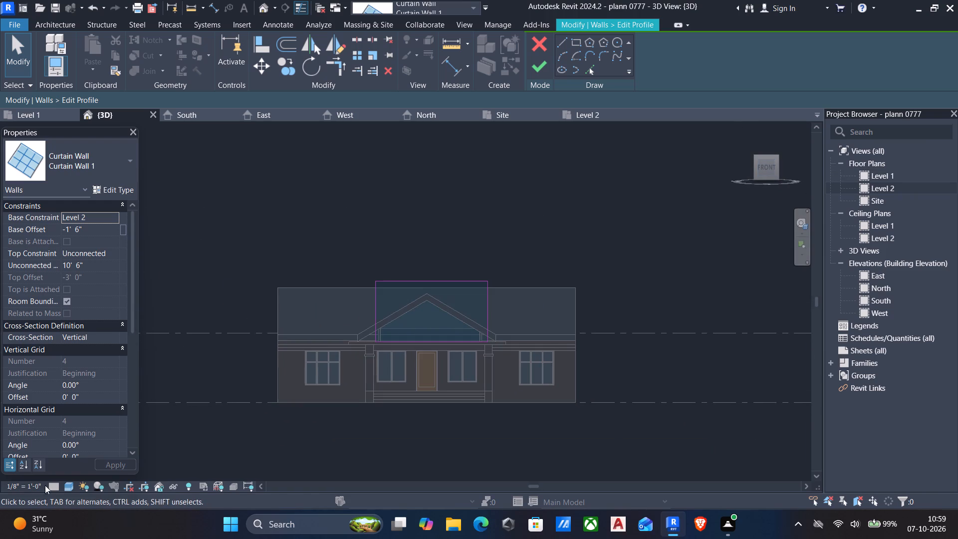
pyautogui.click(63, 486)
pyautogui.click(81, 413)
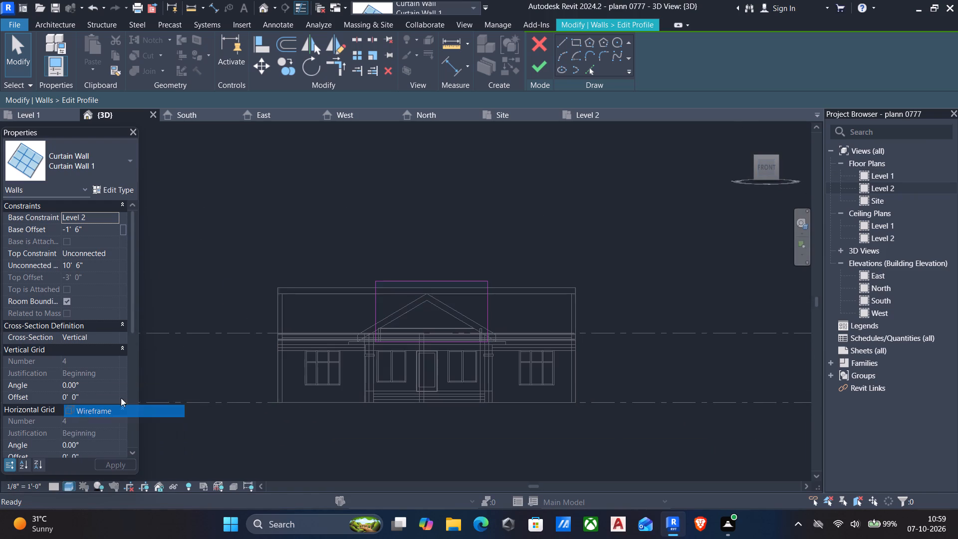
# Replace the rectangular profile outline with lines picked along the two sloping undersides of the porch gable roof.
pyautogui.moveTo(336, 248); pyautogui.dragTo(508, 360)
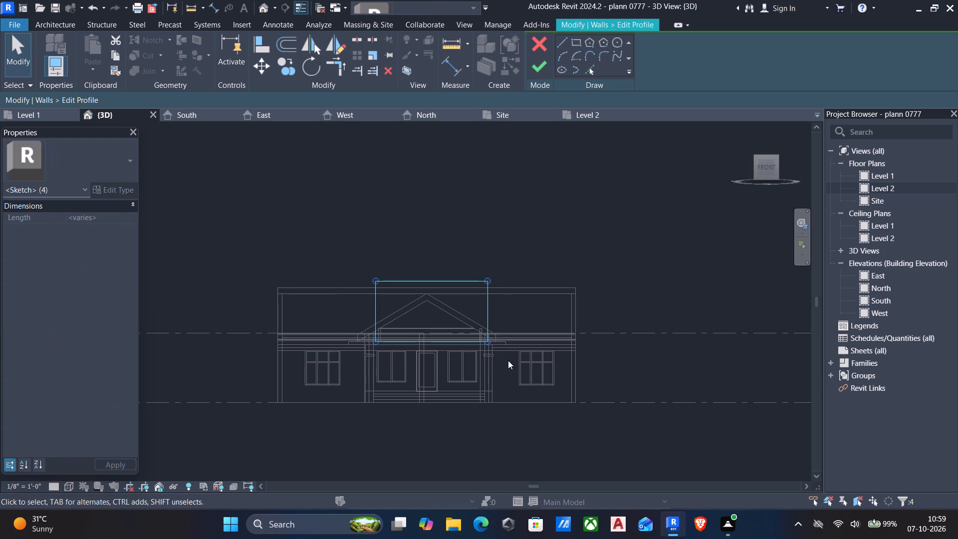
pyautogui.press('Delete')
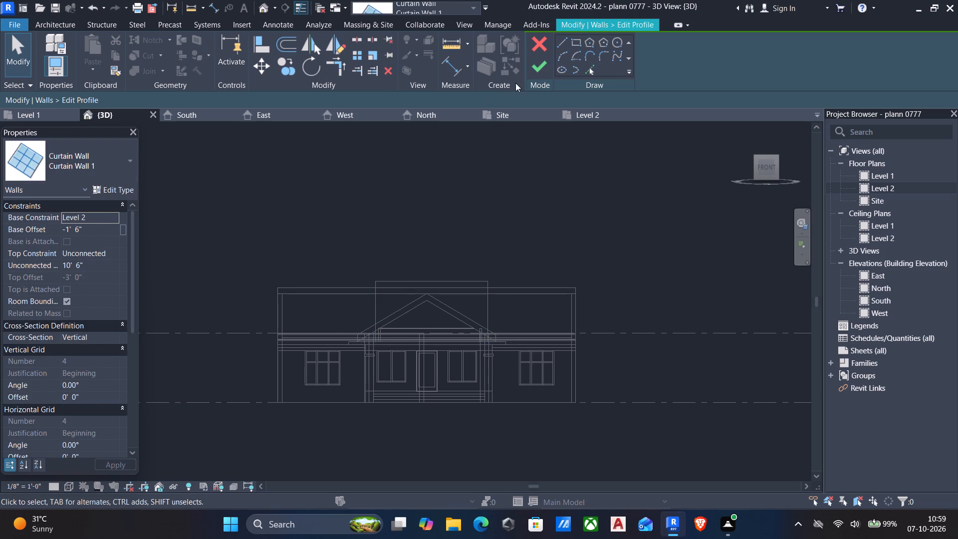
pyautogui.click(584, 70)
pyautogui.scroll(4, 389, 327)
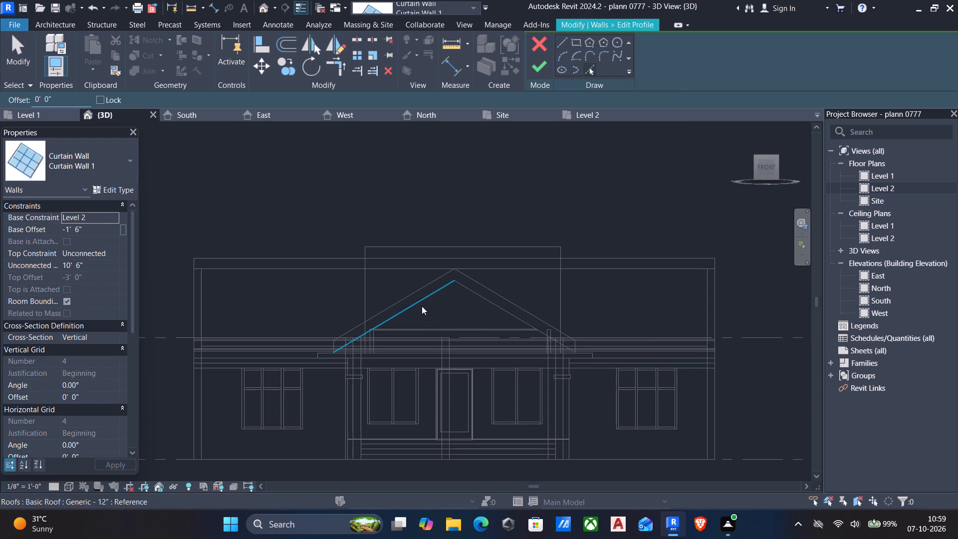
pyautogui.click(422, 306)
pyautogui.click(491, 303)
pyautogui.scroll(-3, 474, 328)
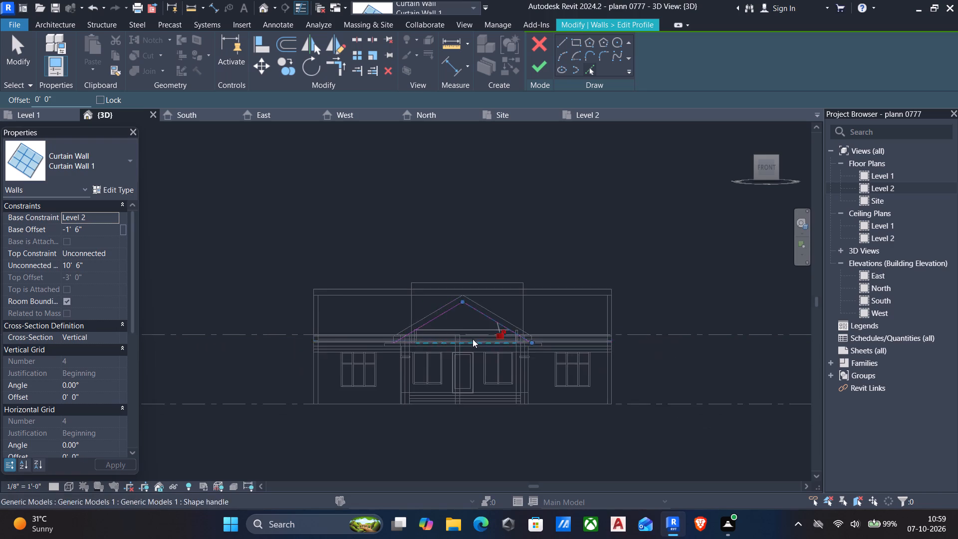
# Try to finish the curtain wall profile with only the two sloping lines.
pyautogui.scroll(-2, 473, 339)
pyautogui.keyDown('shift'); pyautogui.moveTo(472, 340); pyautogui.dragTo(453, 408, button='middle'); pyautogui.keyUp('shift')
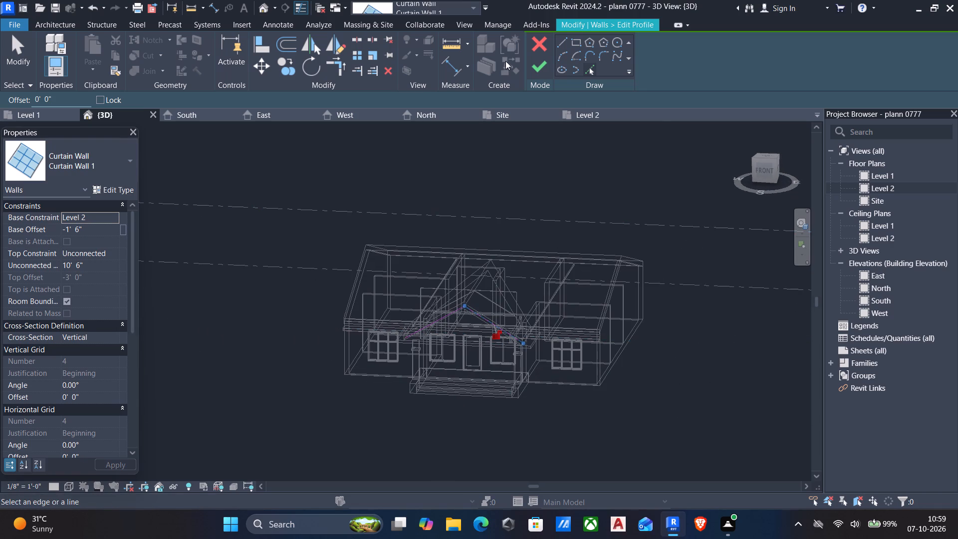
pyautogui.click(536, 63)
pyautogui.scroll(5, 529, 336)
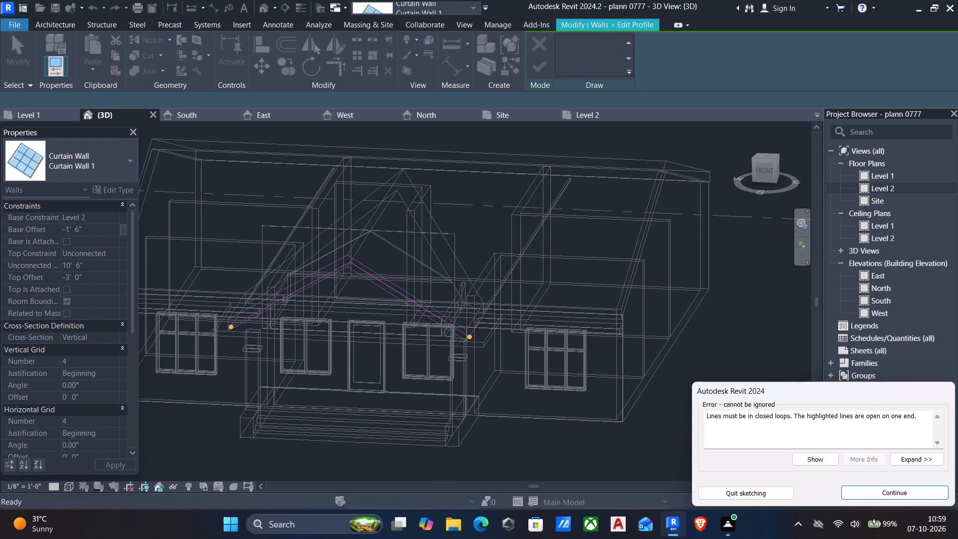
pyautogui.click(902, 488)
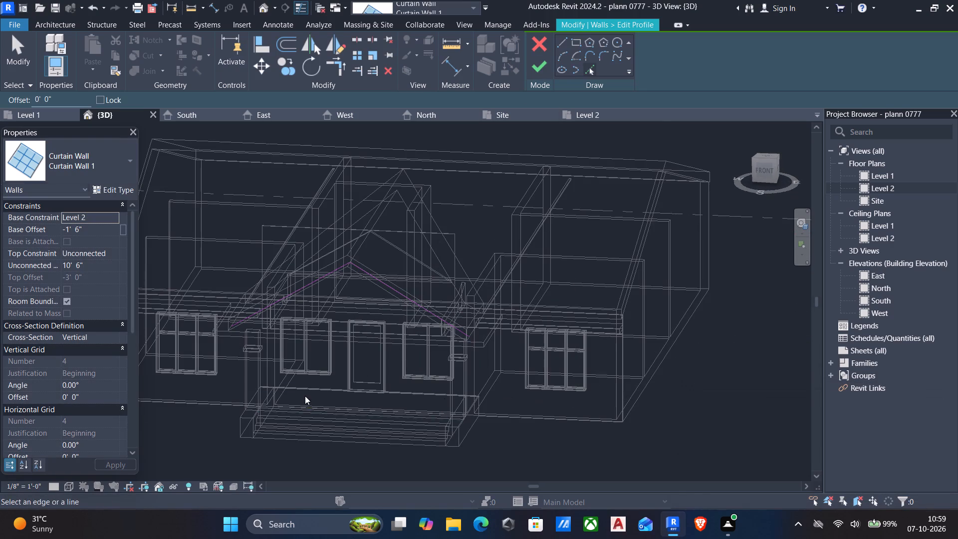
# Add the profile's bottom line by picking the horizontal roof edge at the gable base in the front view.
pyautogui.moveTo(226, 347); pyautogui.dragTo(220, 285, button='middle')
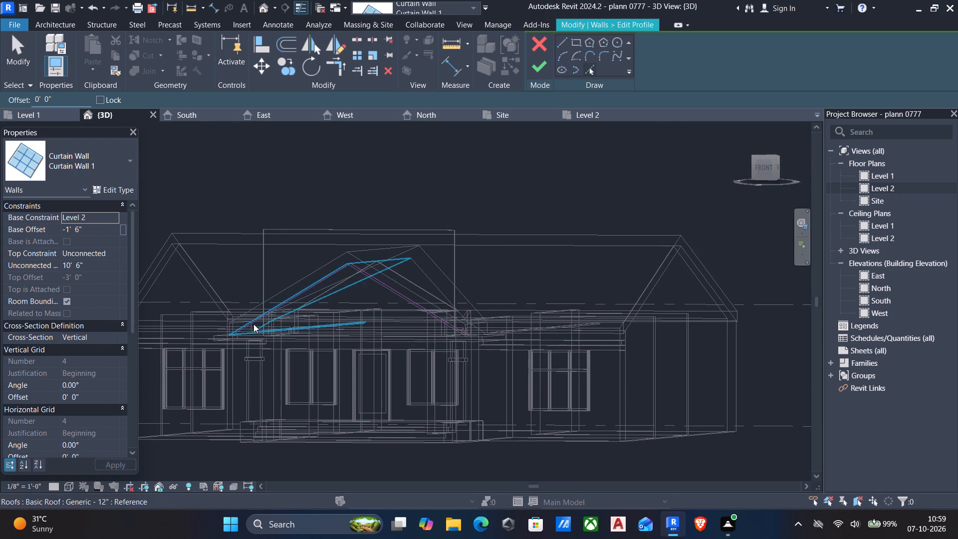
pyautogui.click(763, 166)
pyautogui.scroll(2, 181, 353)
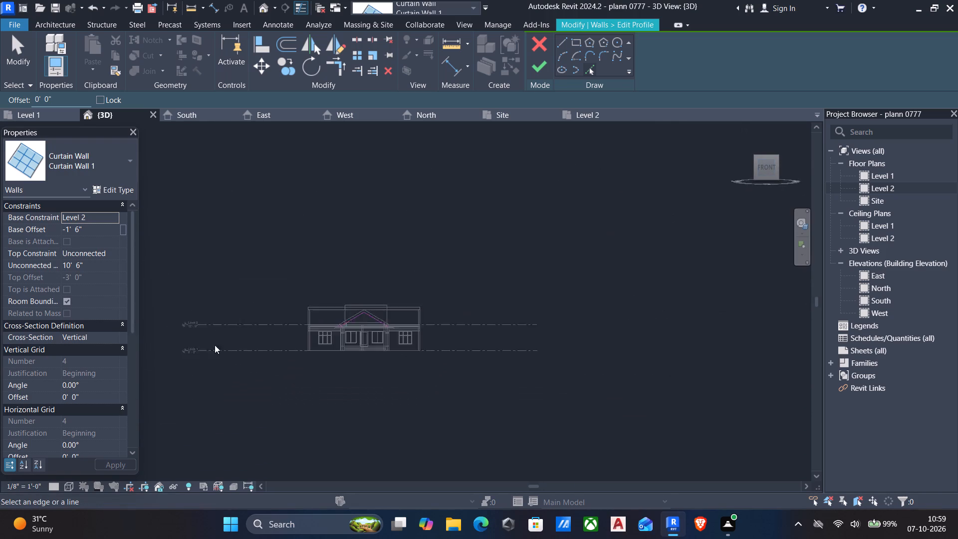
pyautogui.scroll(3, 215, 345)
pyautogui.scroll(6, 382, 315)
pyautogui.scroll(6, 399, 265)
pyautogui.scroll(4, 275, 323)
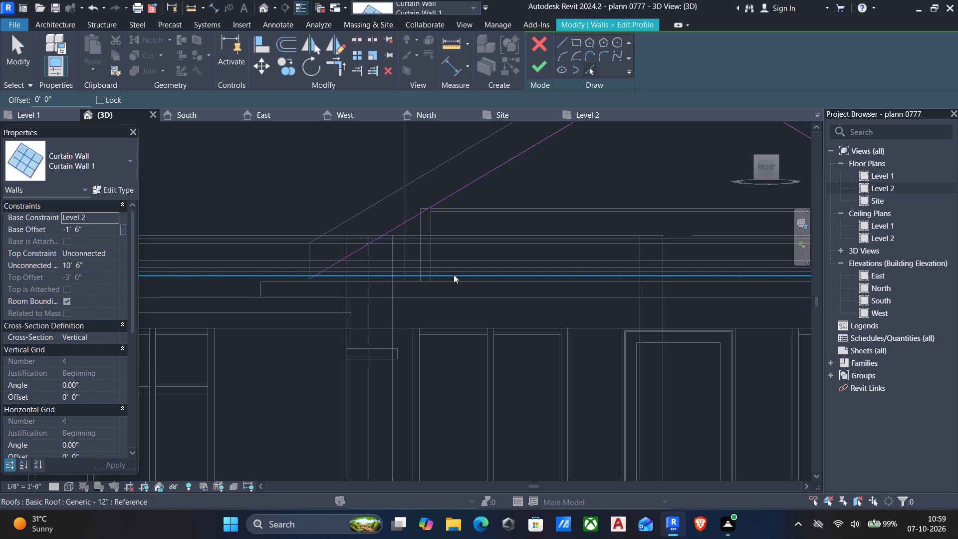
pyautogui.click(454, 274)
pyautogui.press('Escape')
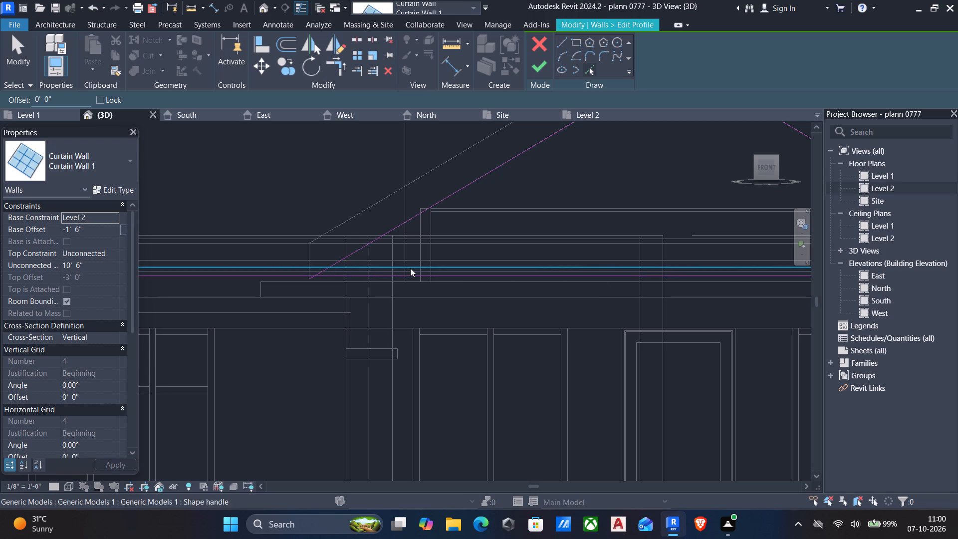
pyautogui.press('Escape')
# Trim the bottom line to corners with both sloping lines, forming a closed triangle, and finish the profile.
pyautogui.press('t')
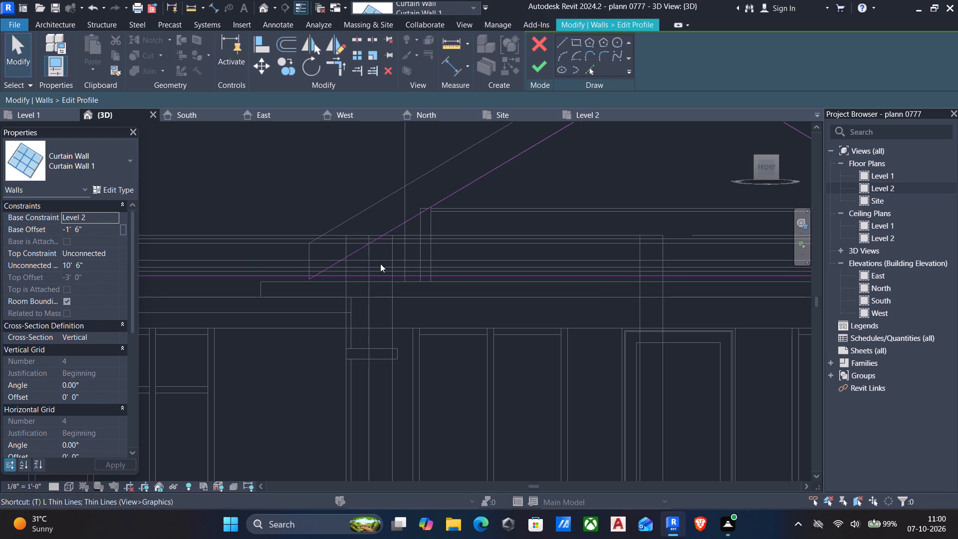
pyautogui.press('r')
pyautogui.click(371, 275)
pyautogui.click(368, 246)
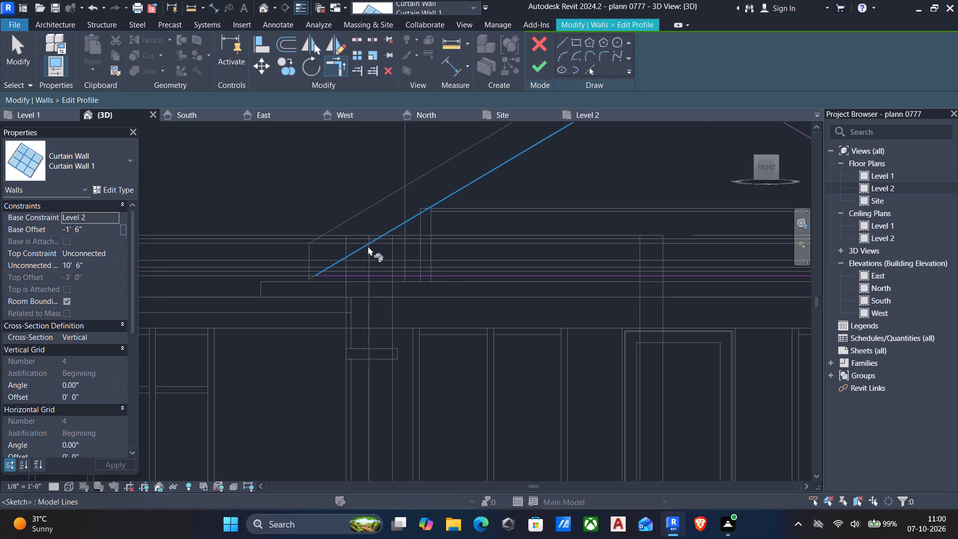
pyautogui.scroll(-5, 375, 258)
pyautogui.moveTo(376, 262); pyautogui.dragTo(349, 269, button='middle')
pyautogui.scroll(5, 677, 253)
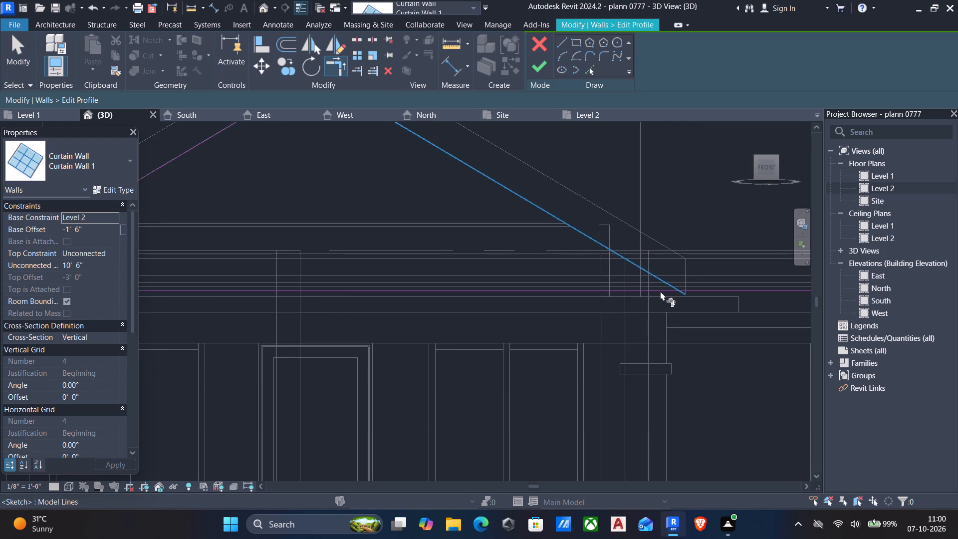
pyautogui.scroll(3, 660, 291)
pyautogui.click(660, 291)
pyautogui.click(656, 273)
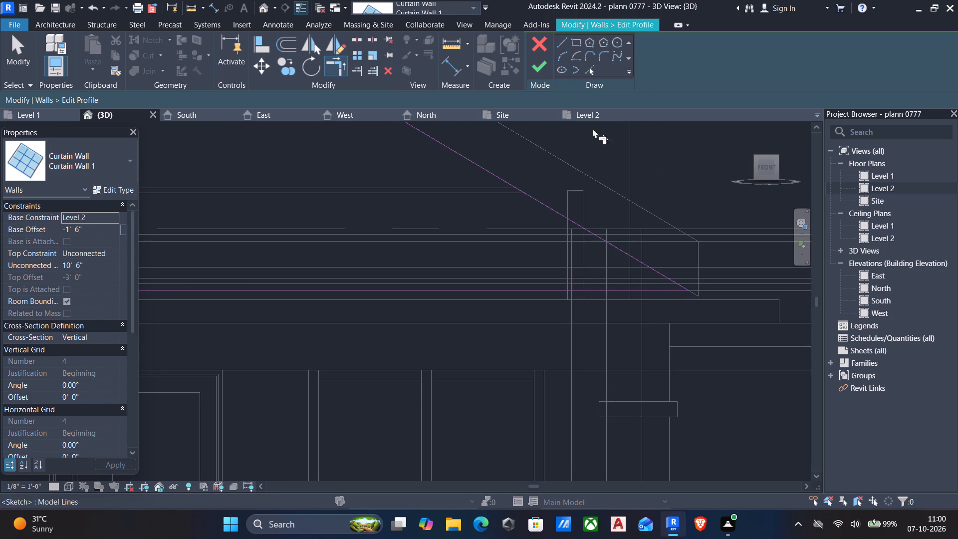
pyautogui.click(533, 68)
# Set the 3D view's visual style to Shaded.
pyautogui.scroll(-4, 498, 161)
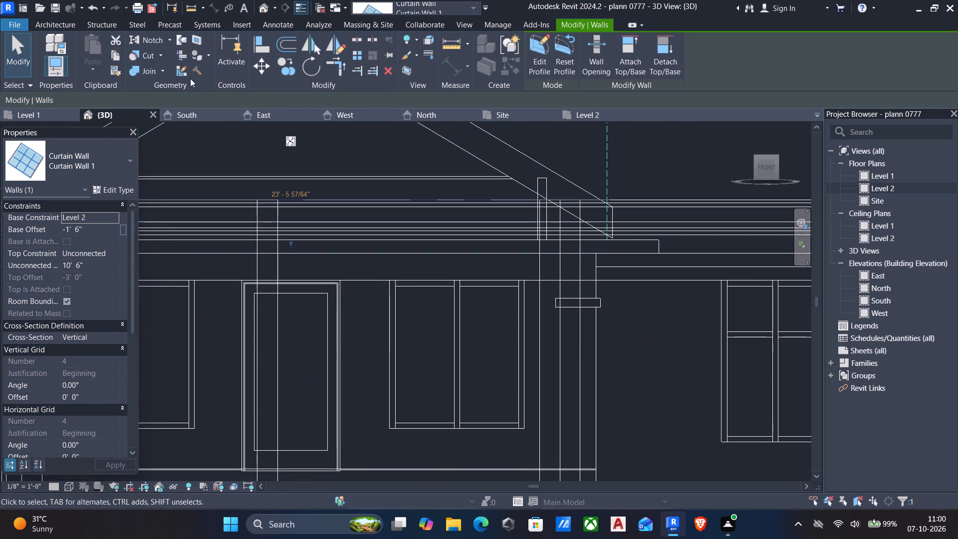
pyautogui.click(63, 489)
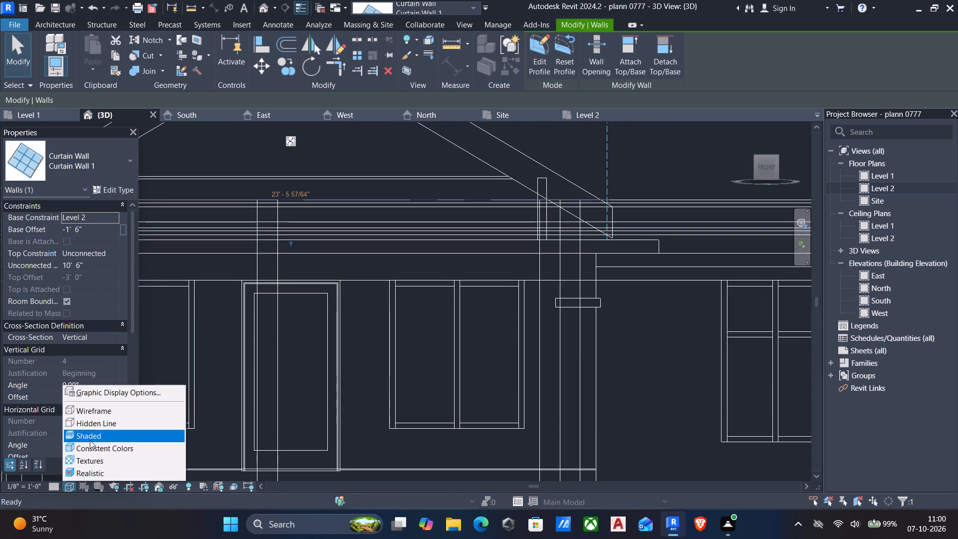
pyautogui.click(89, 435)
# Examine the triangular curtain wall beneath the porch gable roof from the front and both sides.
pyautogui.scroll(-5, 242, 431)
pyautogui.scroll(-5, 381, 383)
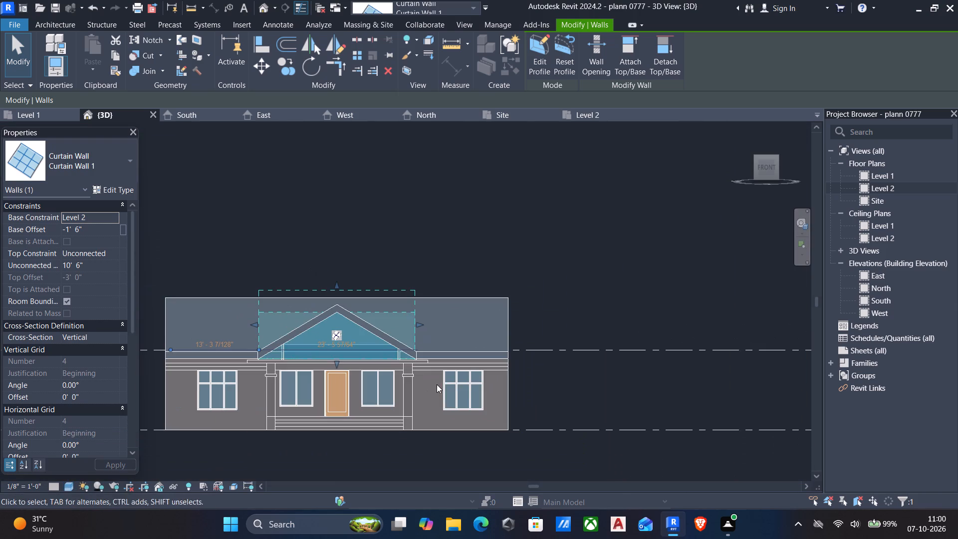
pyautogui.keyDown('shift'); pyautogui.moveTo(454, 387); pyautogui.dragTo(523, 422, button='middle'); pyautogui.keyUp('shift')
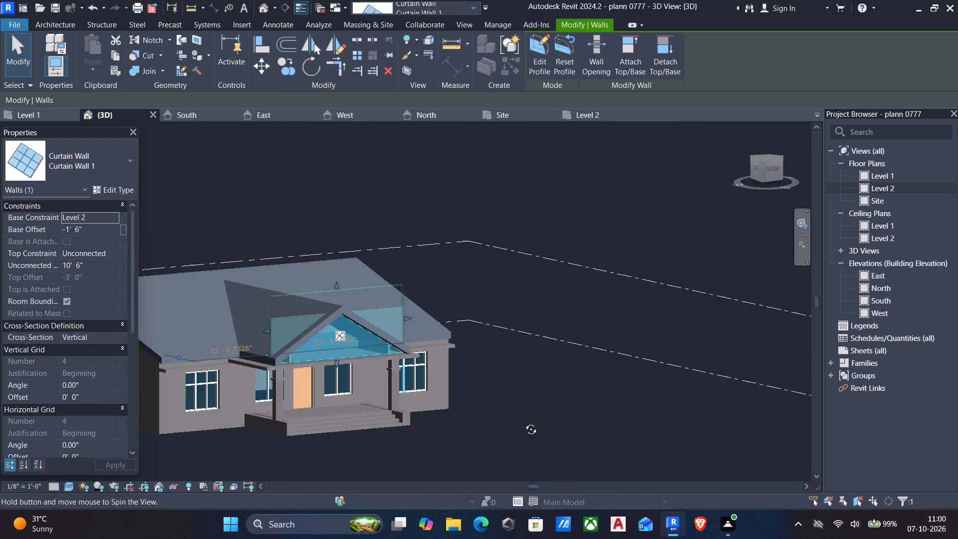
pyautogui.keyDown('shift'); pyautogui.moveTo(523, 422); pyautogui.dragTo(350, 409, button='middle'); pyautogui.keyUp('shift')
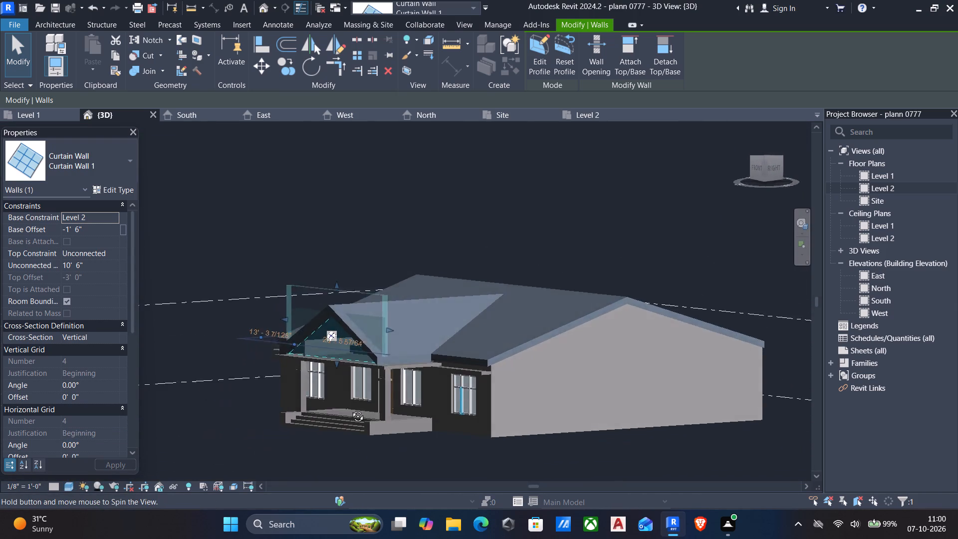
pyautogui.keyDown('shift'); pyautogui.moveTo(350, 409); pyautogui.dragTo(417, 405, button='middle'); pyautogui.keyUp('shift')
pyautogui.press('Escape')
pyautogui.scroll(5, 375, 380)
pyautogui.scroll(-1, 302, 376)
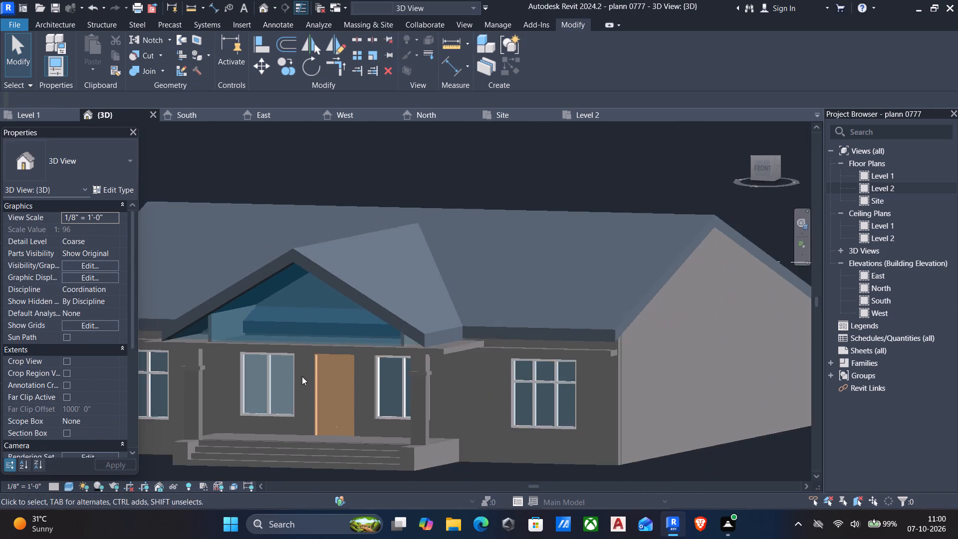
# Examine the lower edge of the porch gable's curtain wall where it meets the beam above the columns.
pyautogui.scroll(-1, 302, 376)
pyautogui.moveTo(302, 376); pyautogui.dragTo(374, 362, button='middle')
pyautogui.scroll(4, 374, 362)
pyautogui.scroll(-1, 374, 362)
pyautogui.moveTo(373, 362); pyautogui.dragTo(561, 338, button='middle')
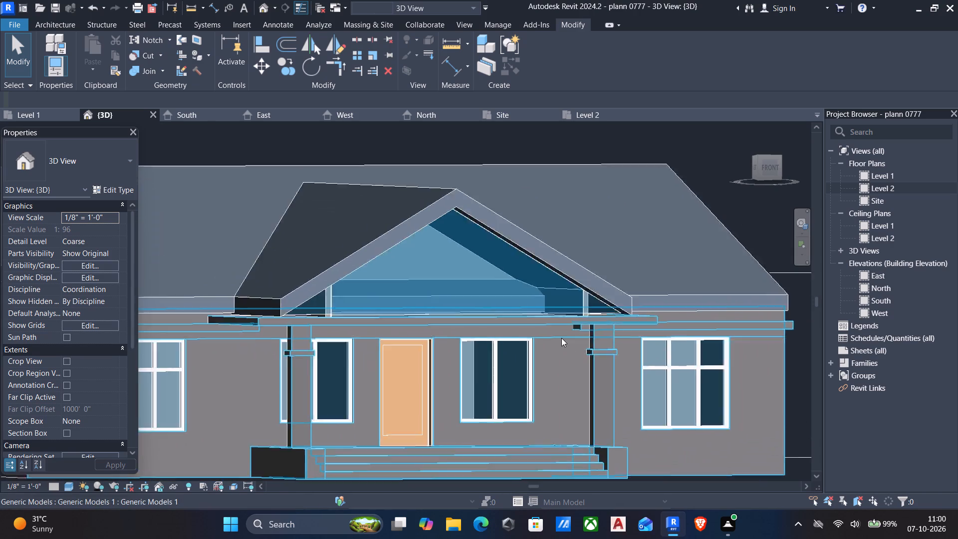
pyautogui.scroll(5, 561, 338)
pyautogui.scroll(-5, 629, 272)
pyautogui.scroll(4, 607, 301)
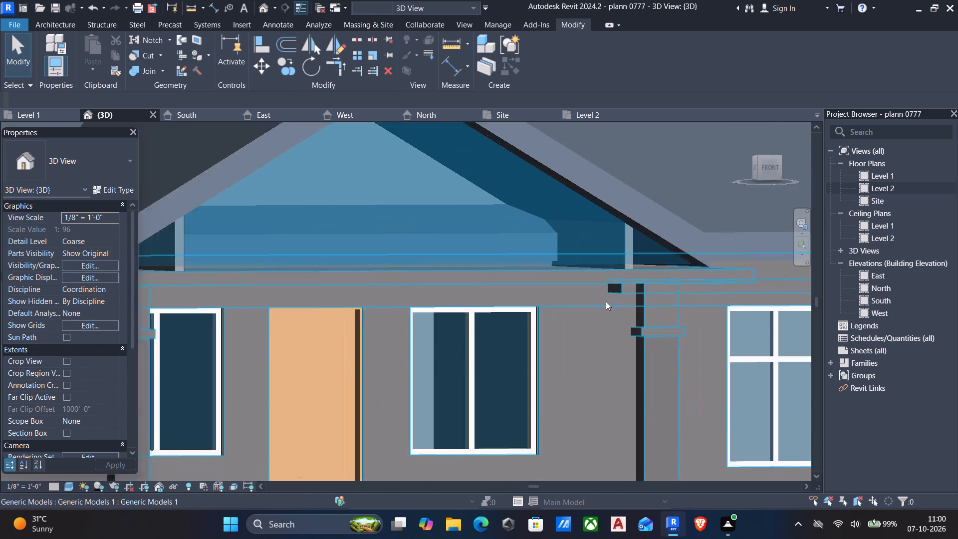
pyautogui.scroll(2, 606, 301)
pyautogui.scroll(5, 582, 251)
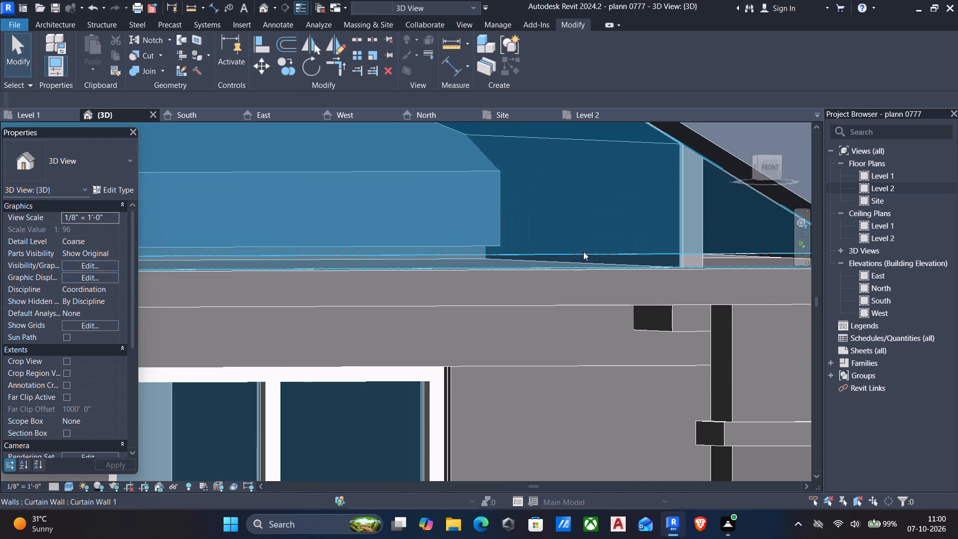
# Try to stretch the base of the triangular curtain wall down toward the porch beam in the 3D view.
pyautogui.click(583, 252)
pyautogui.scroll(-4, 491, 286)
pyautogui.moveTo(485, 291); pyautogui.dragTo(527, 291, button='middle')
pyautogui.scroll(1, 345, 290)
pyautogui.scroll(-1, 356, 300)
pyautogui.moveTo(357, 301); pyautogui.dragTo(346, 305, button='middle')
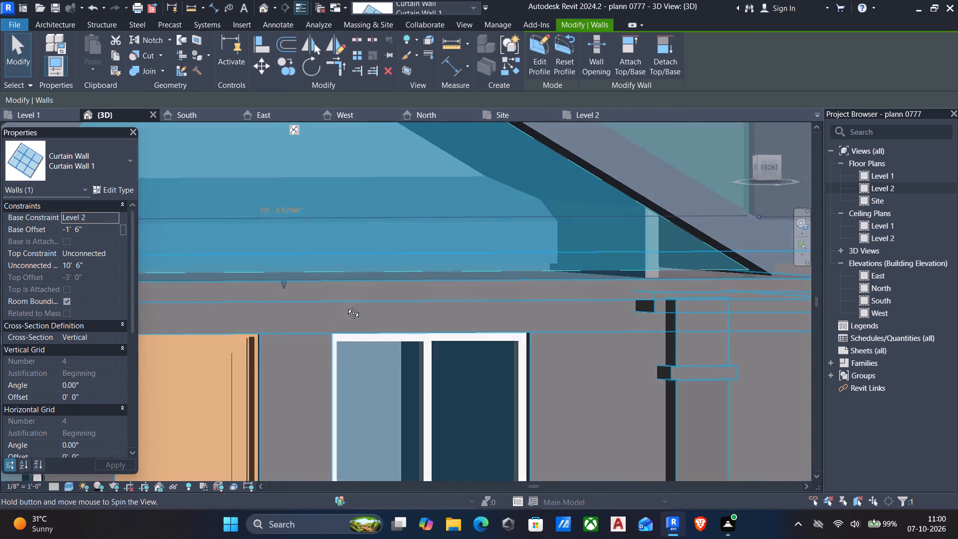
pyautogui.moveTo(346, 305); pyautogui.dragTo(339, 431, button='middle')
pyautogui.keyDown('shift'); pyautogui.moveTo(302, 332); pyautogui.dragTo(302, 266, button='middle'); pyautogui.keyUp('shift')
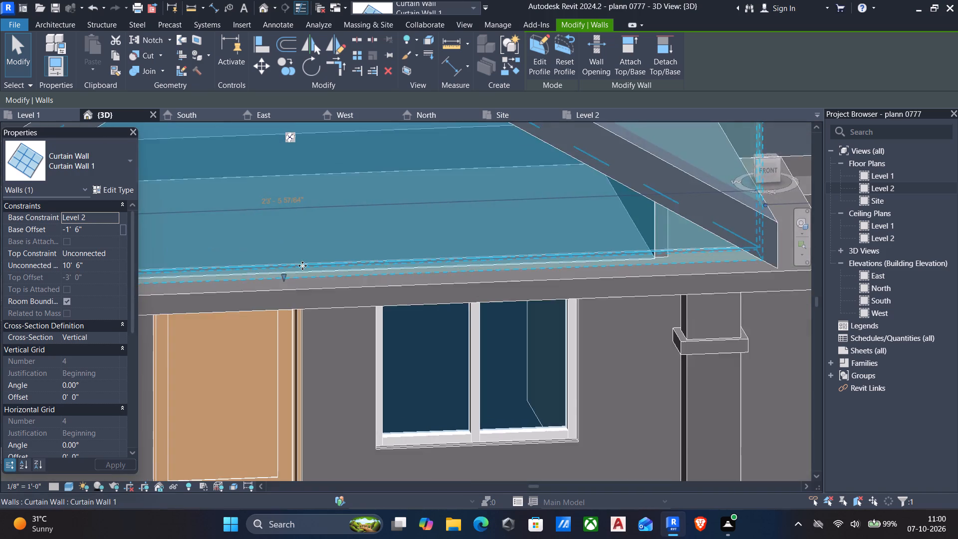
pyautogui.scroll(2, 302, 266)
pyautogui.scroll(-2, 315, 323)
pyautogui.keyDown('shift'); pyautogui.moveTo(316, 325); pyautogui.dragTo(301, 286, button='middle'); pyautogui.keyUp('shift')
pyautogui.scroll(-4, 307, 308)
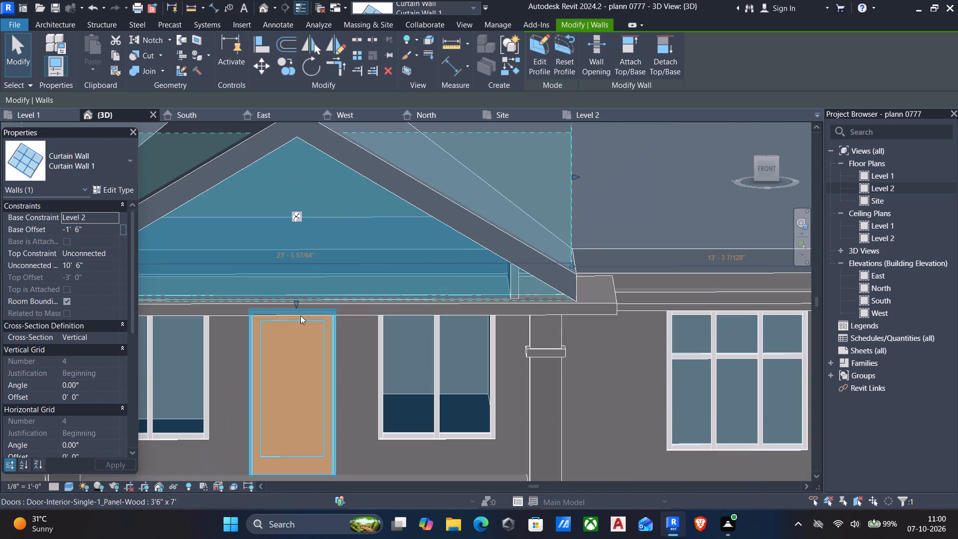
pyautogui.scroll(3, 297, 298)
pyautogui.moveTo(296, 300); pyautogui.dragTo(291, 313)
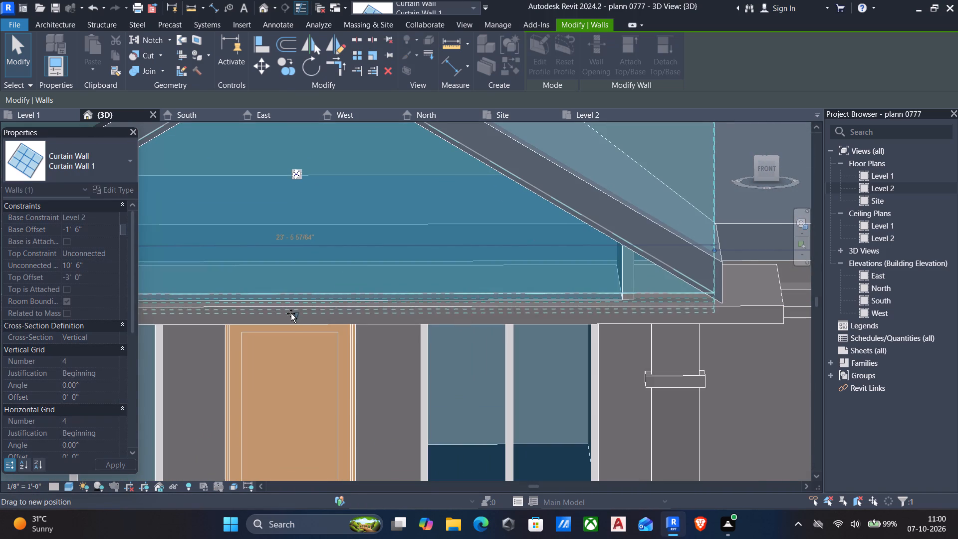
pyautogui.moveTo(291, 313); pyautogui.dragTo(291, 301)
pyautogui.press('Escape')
# Examine the curtain wall's base and end corners above the porch beam from the front and the side.
pyautogui.scroll(-1, 315, 313)
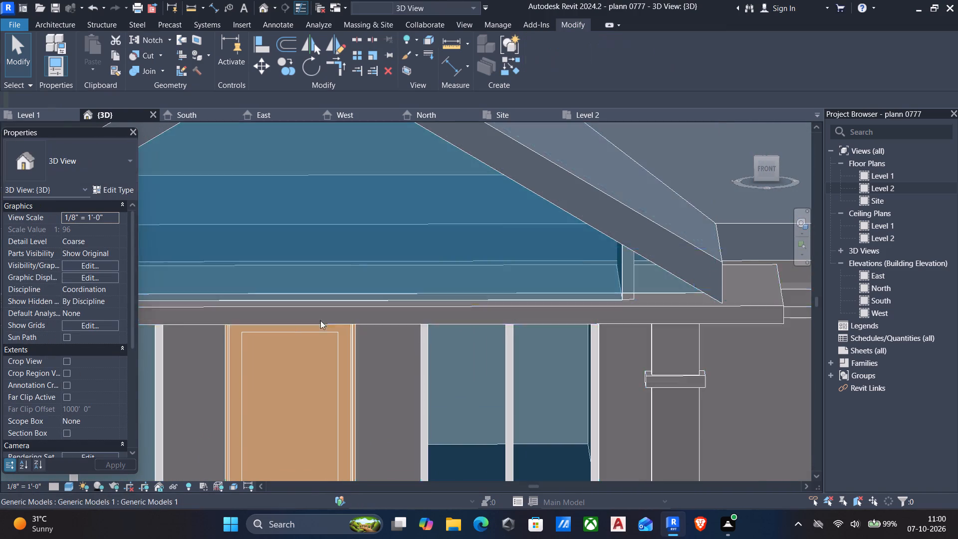
pyautogui.scroll(-2, 320, 320)
pyautogui.moveTo(326, 329); pyautogui.dragTo(396, 315, button='middle')
pyautogui.scroll(4, 396, 315)
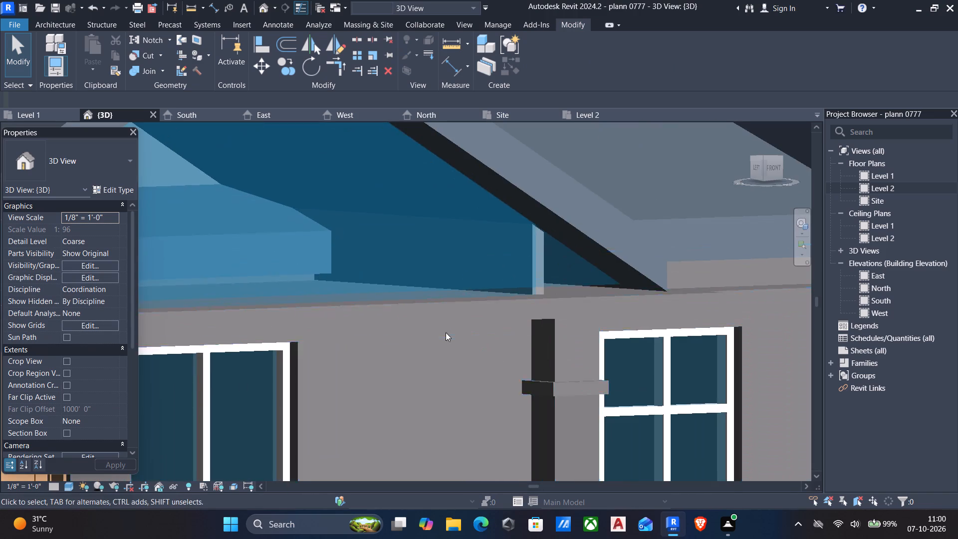
pyautogui.keyDown('shift'); pyautogui.scroll(-1, 446, 332); pyautogui.keyUp('shift')
pyautogui.keyDown('shift'); pyautogui.middleClick(525, 322); pyautogui.keyUp('shift')
pyautogui.keyDown('shift'); pyautogui.scroll(-1, 525, 322); pyautogui.keyUp('shift')
pyautogui.moveTo(531, 345); pyautogui.dragTo(600, 364, button='middle')
pyautogui.moveTo(417, 378); pyautogui.dragTo(424, 366, button='middle')
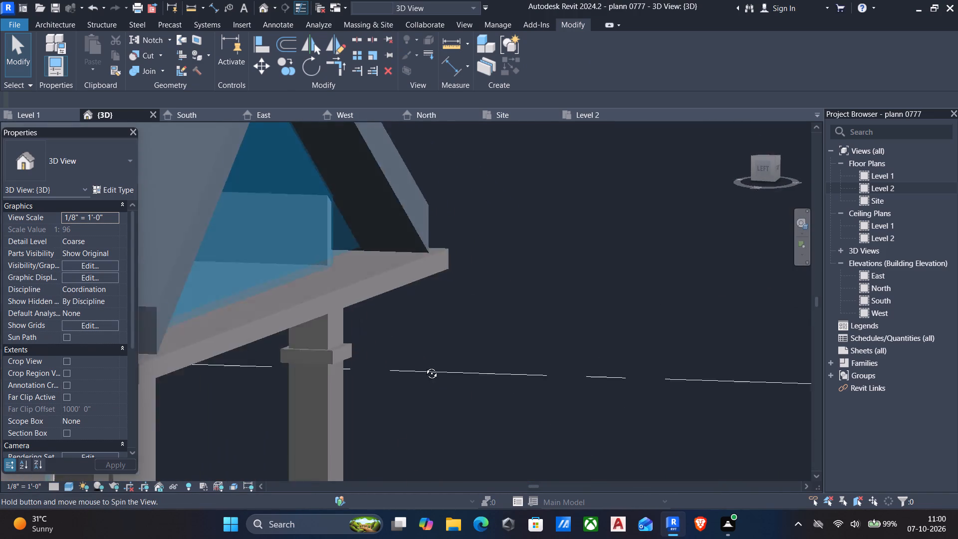
pyautogui.moveTo(424, 366); pyautogui.dragTo(425, 347, button='middle')
pyautogui.scroll(3, 398, 350)
pyautogui.scroll(-3, 350, 383)
pyautogui.moveTo(347, 393); pyautogui.dragTo(584, 374, button='middle')
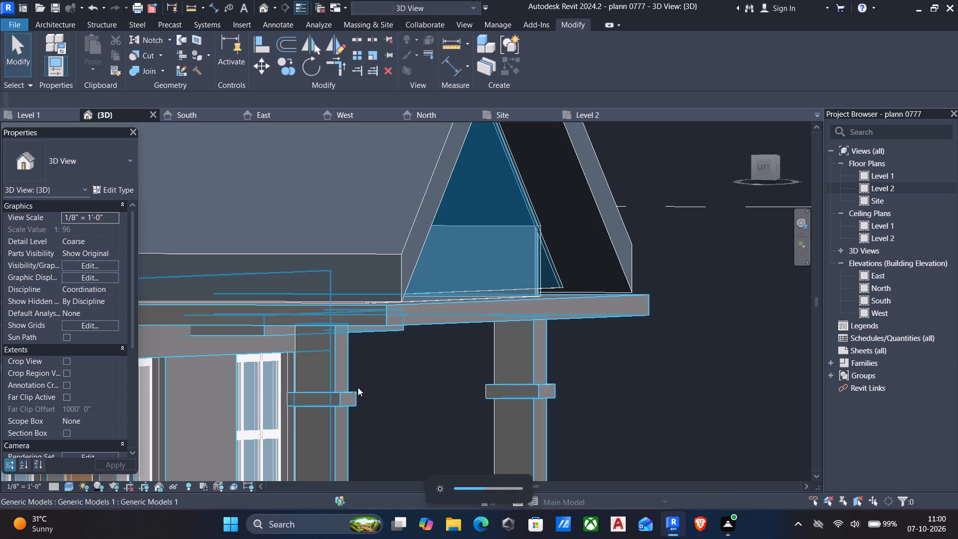
pyautogui.scroll(-3, 515, 349)
pyautogui.keyDown('shift'); pyautogui.moveTo(597, 334); pyautogui.dragTo(489, 361, button='middle'); pyautogui.keyUp('shift')
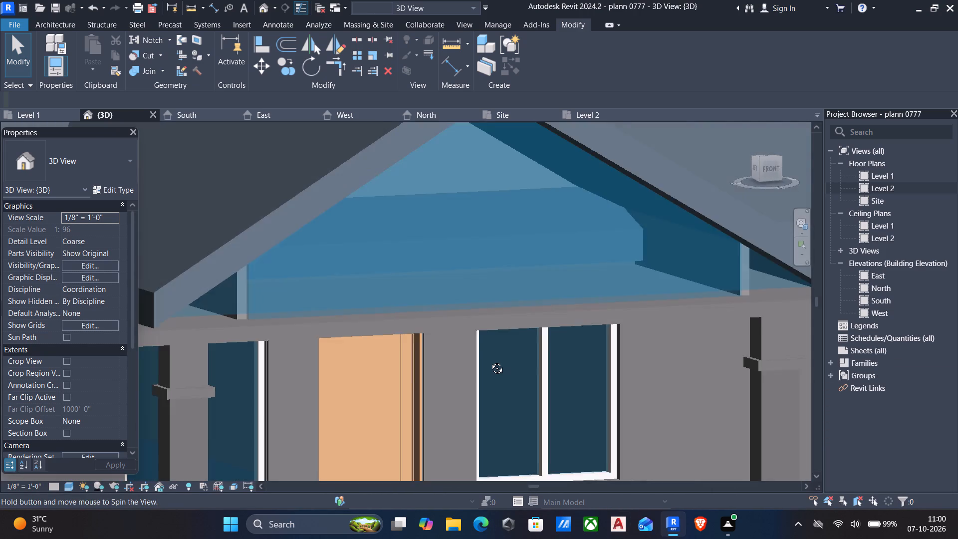
pyautogui.keyDown('shift'); pyautogui.moveTo(489, 361); pyautogui.dragTo(430, 377, button='middle'); pyautogui.keyUp('shift')
pyautogui.scroll(5, 273, 343)
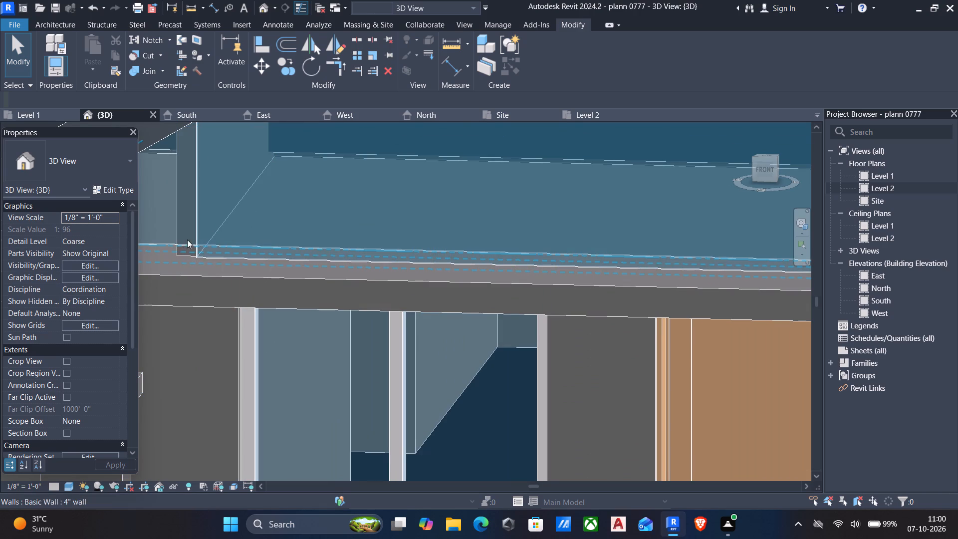
# Stretch the base of the triangular curtain wall downward to a base offset of about -1' 9 1/2".
pyautogui.click(167, 244)
pyautogui.scroll(-4, 177, 254)
pyautogui.moveTo(194, 268); pyautogui.dragTo(200, 269, button='middle')
pyautogui.moveTo(207, 273); pyautogui.dragTo(208, 274, button='middle')
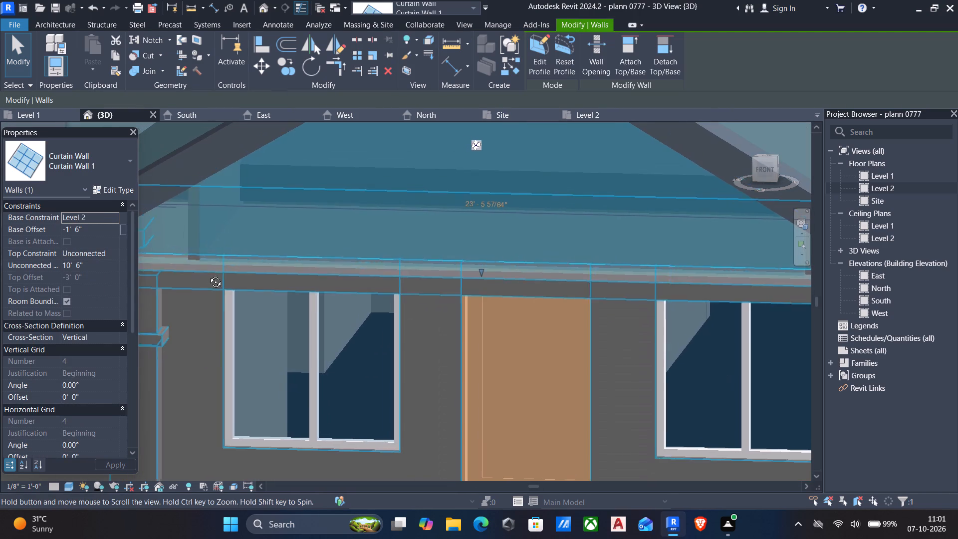
pyautogui.moveTo(208, 274); pyautogui.dragTo(347, 257, button='middle')
pyautogui.scroll(3, 547, 262)
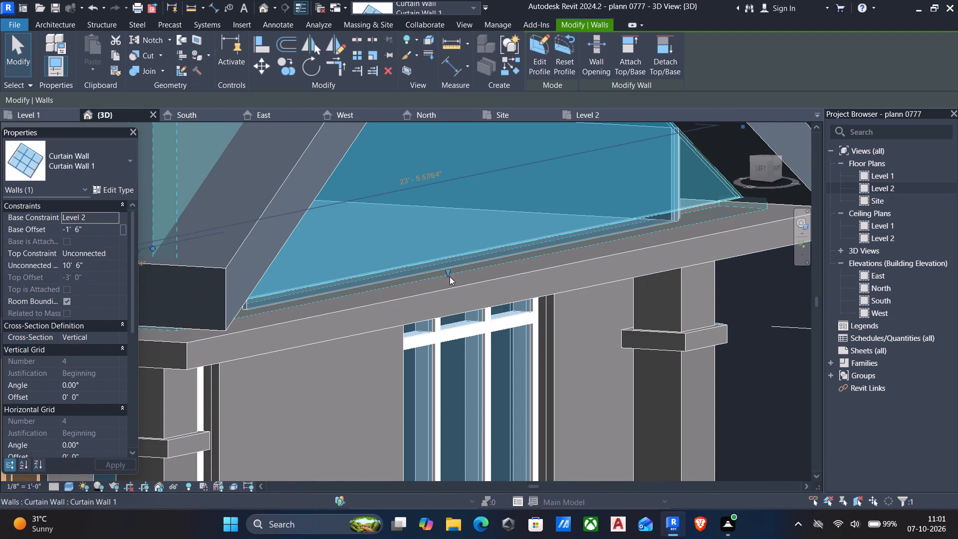
pyautogui.moveTo(447, 273); pyautogui.dragTo(448, 295)
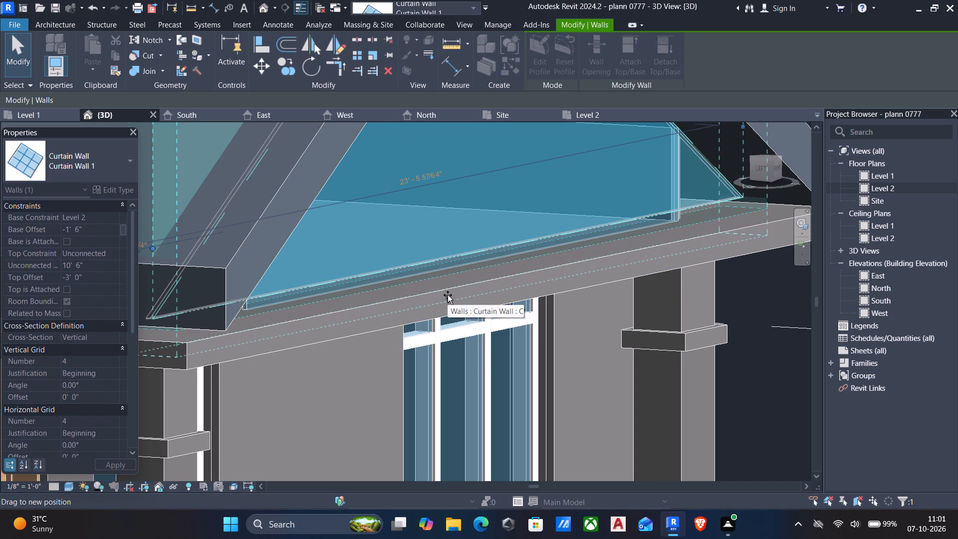
pyautogui.moveTo(448, 295); pyautogui.dragTo(439, 282)
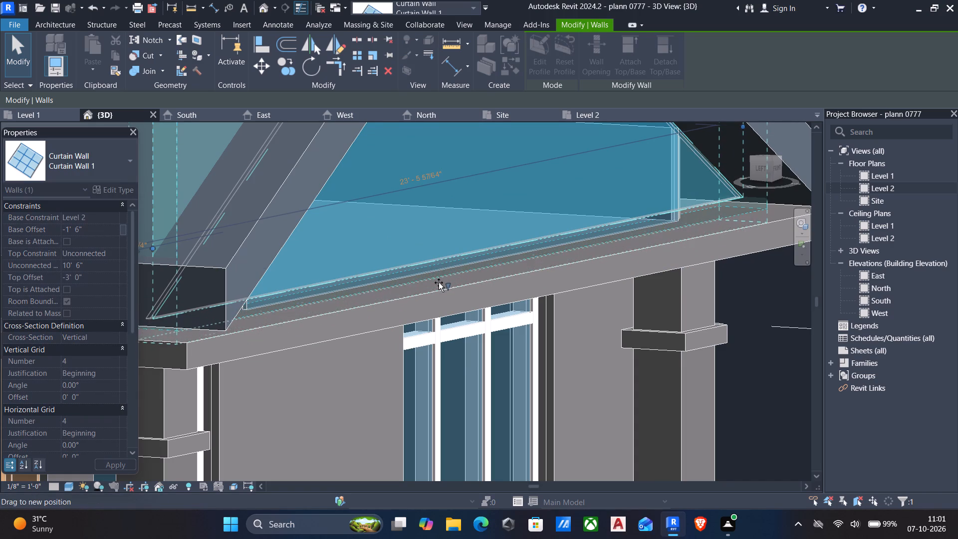
pyautogui.moveTo(439, 282); pyautogui.dragTo(438, 284)
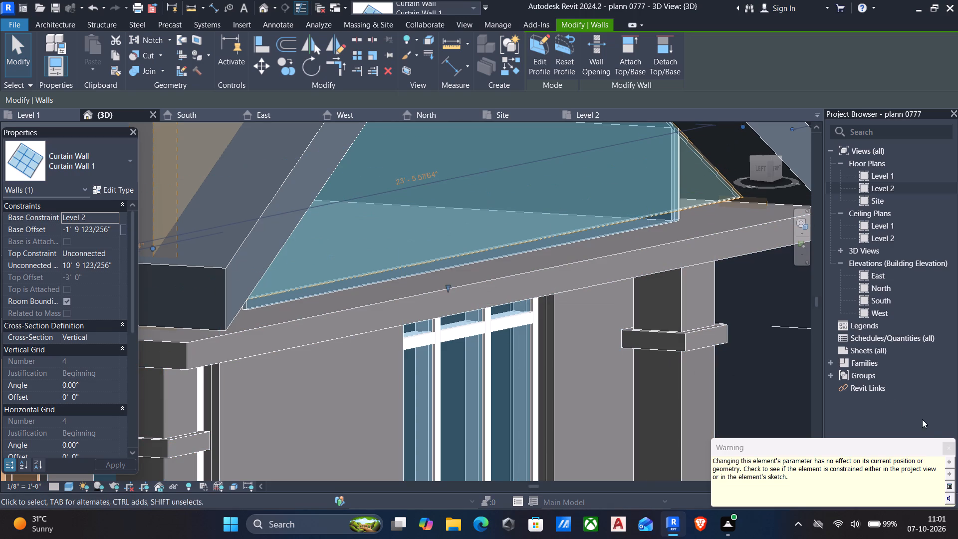
pyautogui.click(946, 449)
# Check the triangular curtain wall's fit against the porch gable roof from the front, especially at its lower corner.
pyautogui.scroll(-4, 768, 355)
pyautogui.keyDown('shift'); pyautogui.moveTo(766, 356); pyautogui.dragTo(735, 364, button='middle'); pyautogui.keyUp('shift')
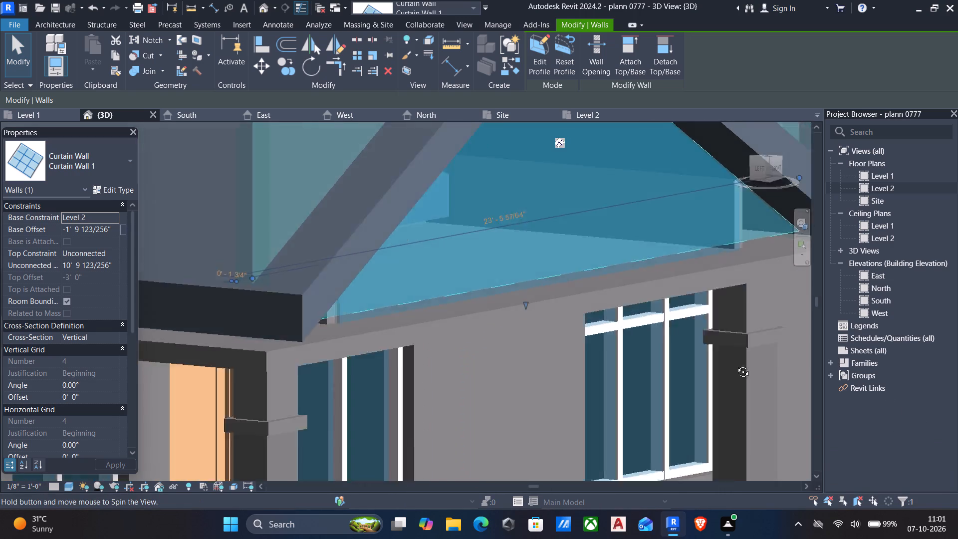
pyautogui.keyDown('shift'); pyautogui.moveTo(735, 364); pyautogui.dragTo(658, 370, button='middle'); pyautogui.keyUp('shift')
pyautogui.scroll(-7, 658, 370)
pyautogui.keyDown('shift'); pyautogui.moveTo(646, 378); pyautogui.dragTo(612, 351, button='middle'); pyautogui.keyUp('shift')
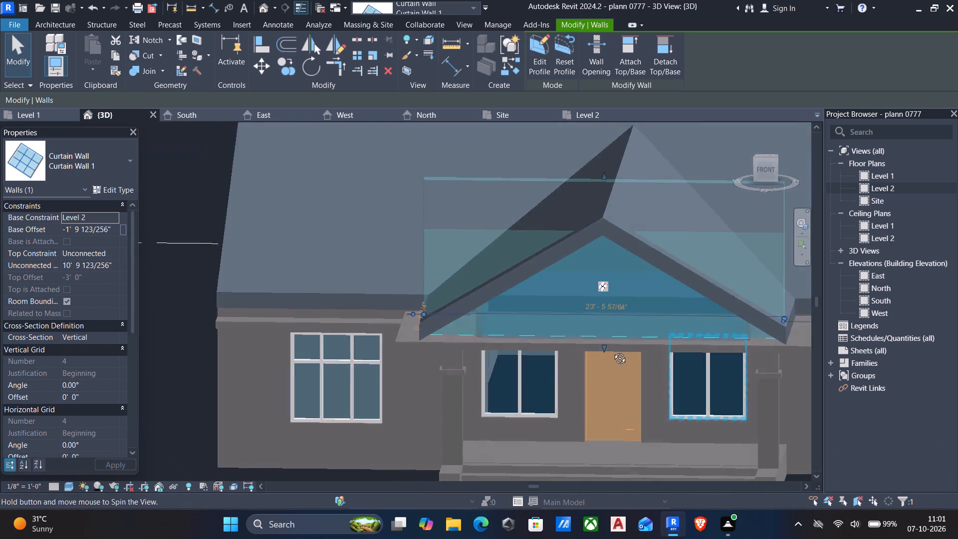
pyautogui.keyDown('shift'); pyautogui.moveTo(612, 351); pyautogui.dragTo(603, 344, button='middle'); pyautogui.keyUp('shift')
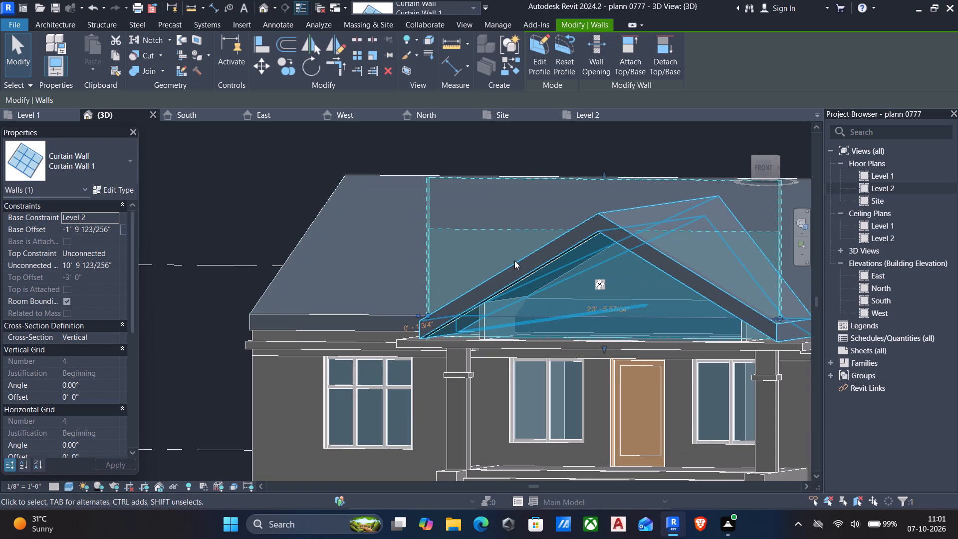
pyautogui.press('Escape')
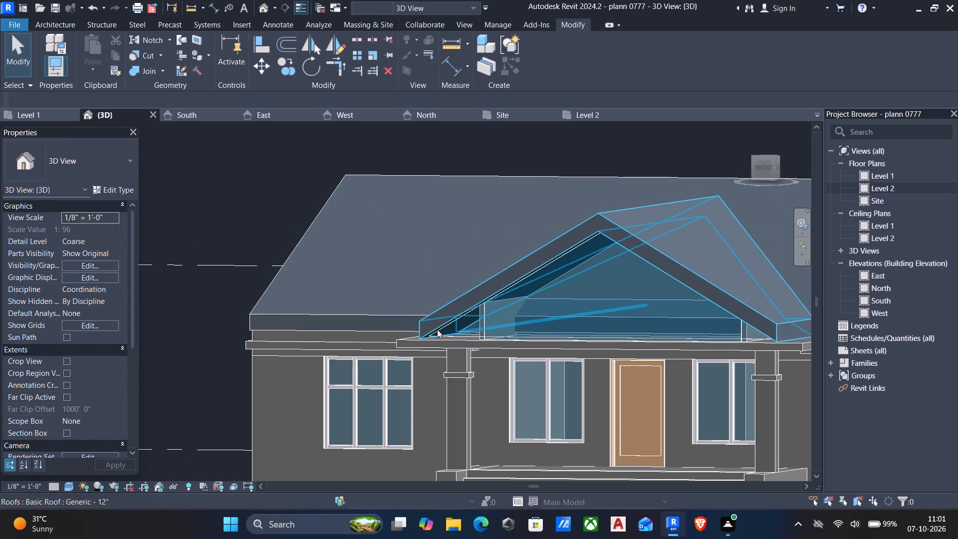
pyautogui.scroll(5, 529, 338)
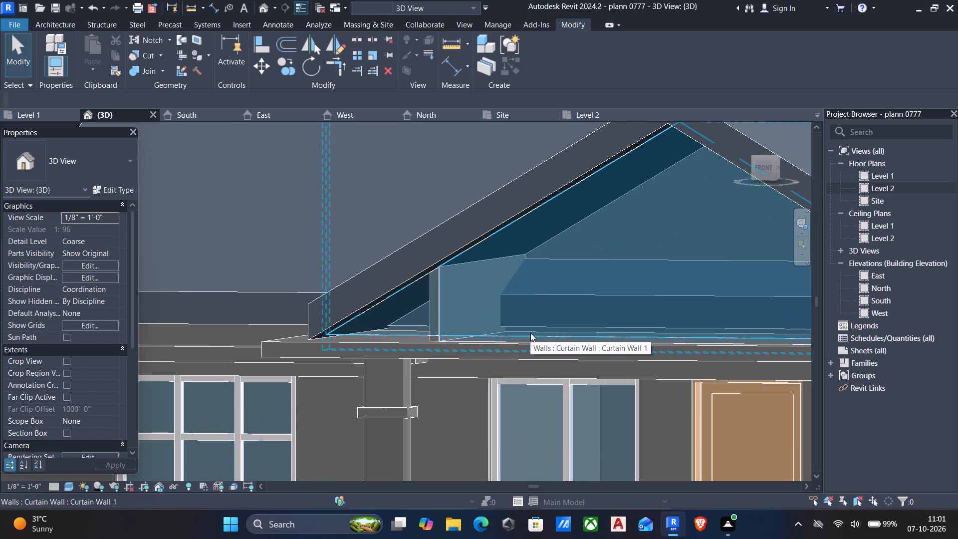
pyautogui.scroll(-2, 428, 318)
pyautogui.scroll(10, 427, 321)
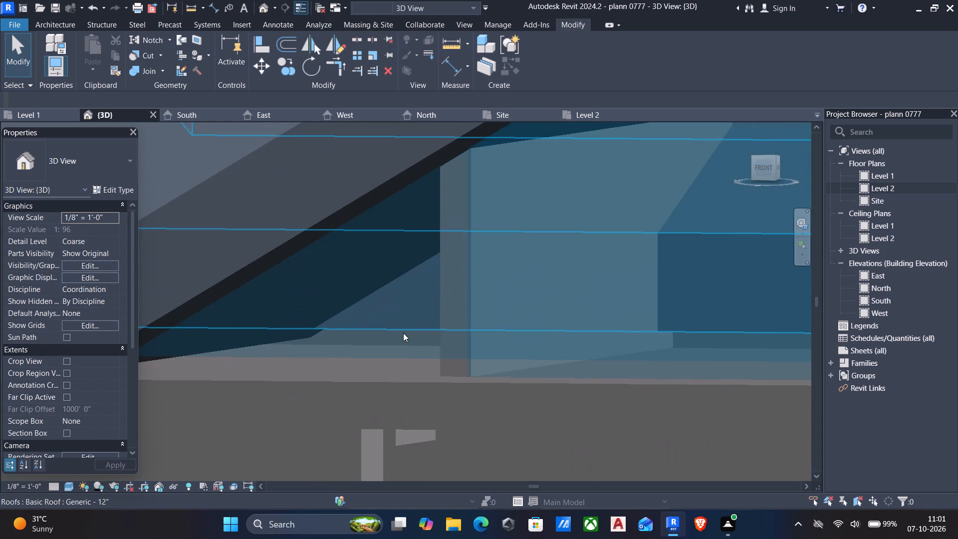
pyautogui.scroll(-5, 384, 356)
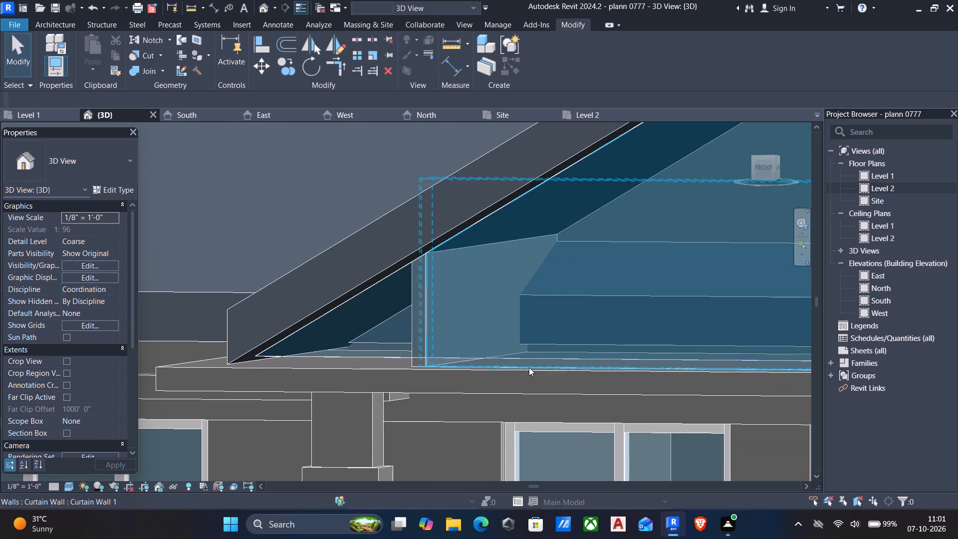
# Inspect the other curtain wall within the porch gable, based on Level 1, and its junction with the roof from several angles.
pyautogui.click(533, 367)
pyautogui.scroll(-4, 530, 362)
pyautogui.scroll(-7, 449, 340)
pyautogui.keyDown('shift'); pyautogui.moveTo(488, 363); pyautogui.dragTo(513, 361, button='middle'); pyautogui.keyUp('shift')
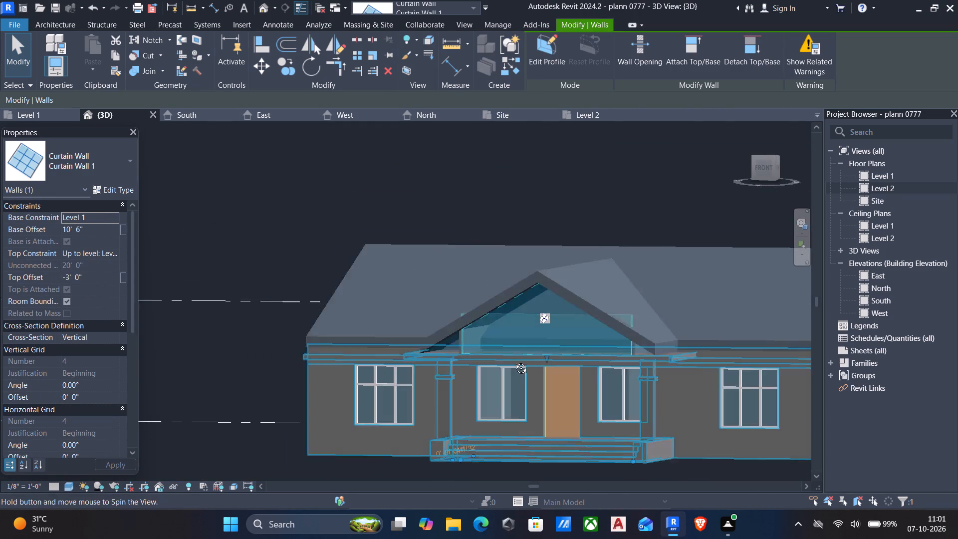
pyautogui.keyDown('shift'); pyautogui.moveTo(513, 361); pyautogui.dragTo(613, 344, button='middle'); pyautogui.keyUp('shift')
pyautogui.scroll(4, 533, 321)
pyautogui.scroll(6, 450, 308)
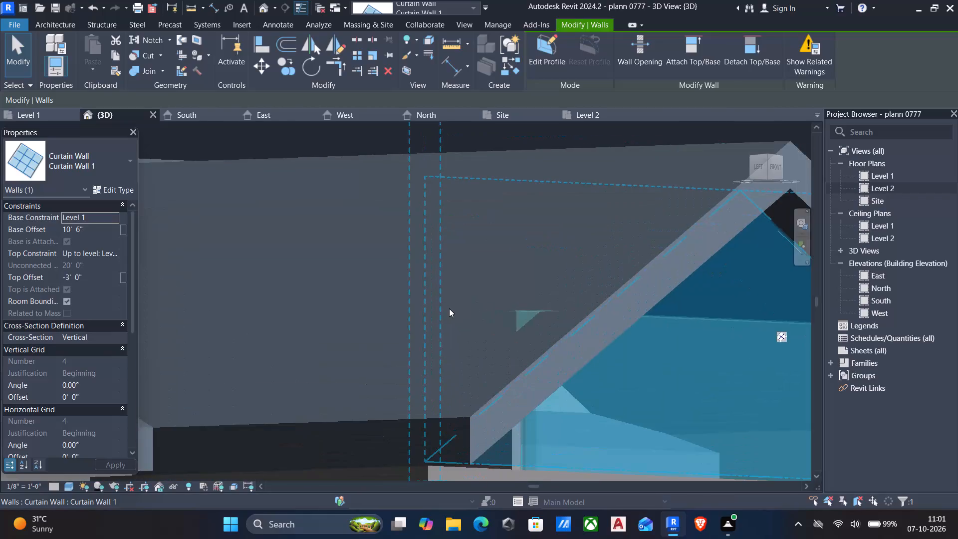
pyautogui.scroll(5, 516, 337)
pyautogui.click(510, 297)
pyautogui.press('Escape')
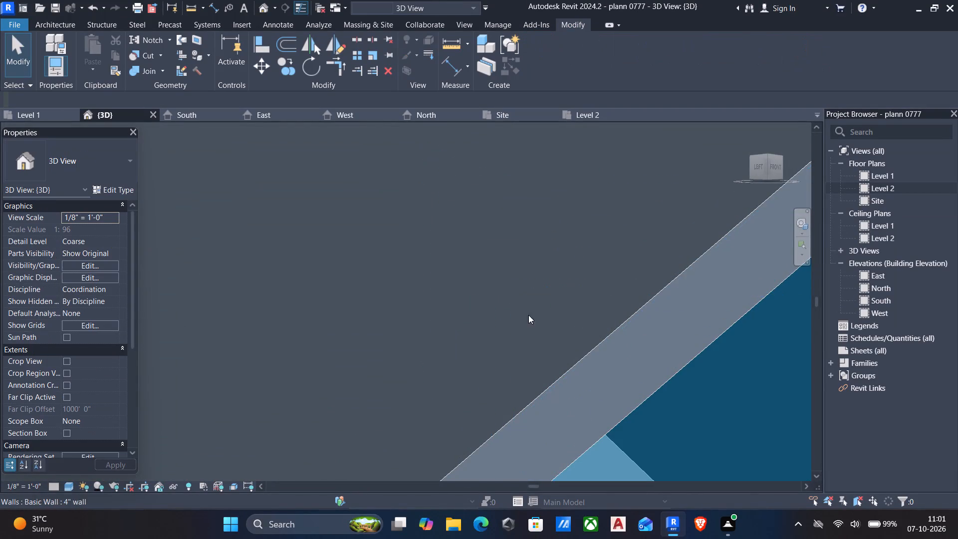
pyautogui.scroll(-9, 530, 319)
pyautogui.scroll(-4, 569, 353)
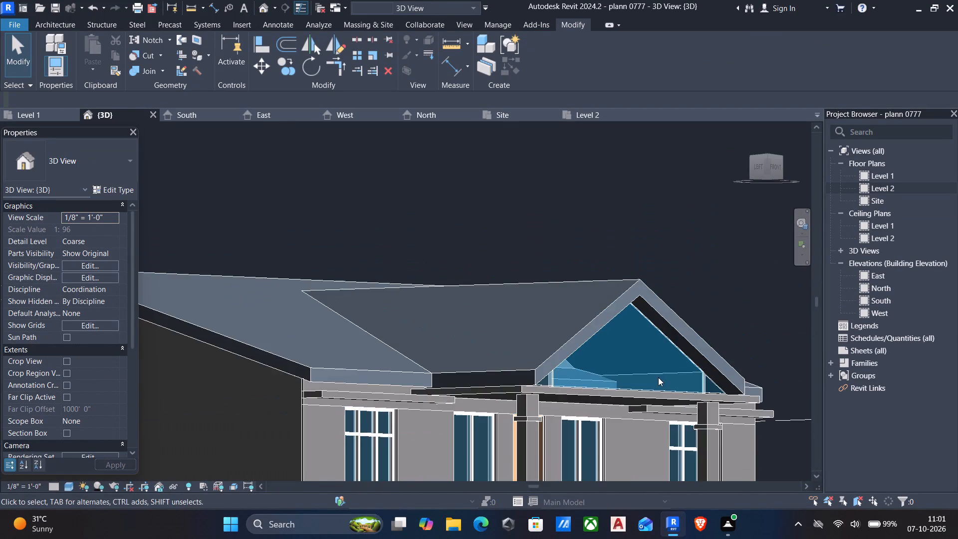
pyautogui.keyDown('shift'); pyautogui.scroll(-1, 659, 378); pyautogui.keyUp('shift')
pyautogui.keyDown('shift'); pyautogui.moveTo(659, 378); pyautogui.dragTo(561, 400, button='middle'); pyautogui.keyUp('shift')
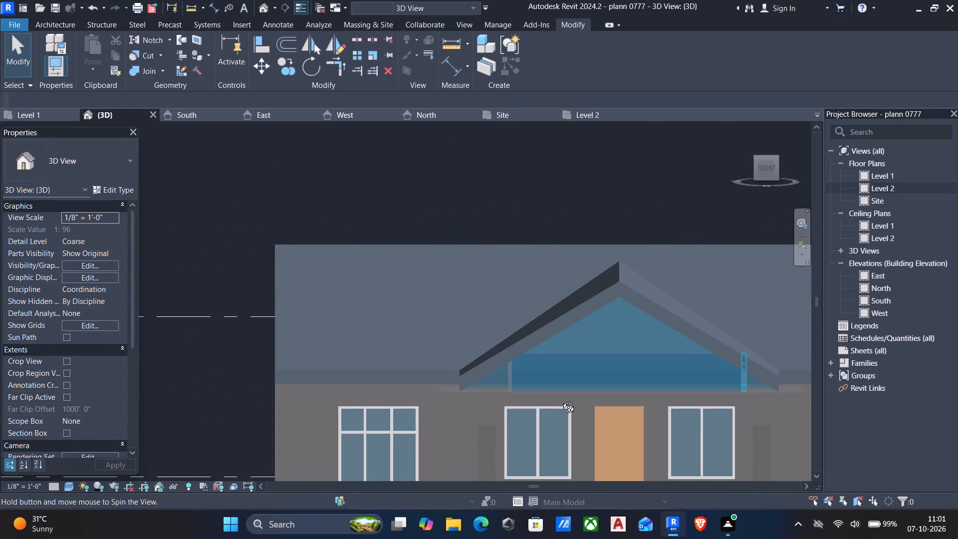
pyautogui.keyDown('shift'); pyautogui.moveTo(561, 400); pyautogui.dragTo(635, 387, button='middle'); pyautogui.keyUp('shift')
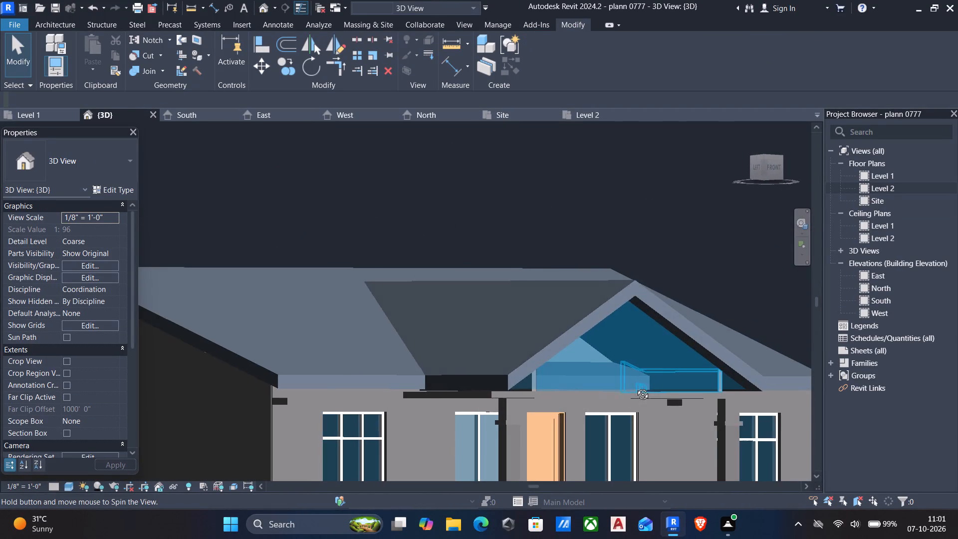
pyautogui.keyDown('shift'); pyautogui.moveTo(635, 387); pyautogui.dragTo(549, 383, button='middle'); pyautogui.keyUp('shift')
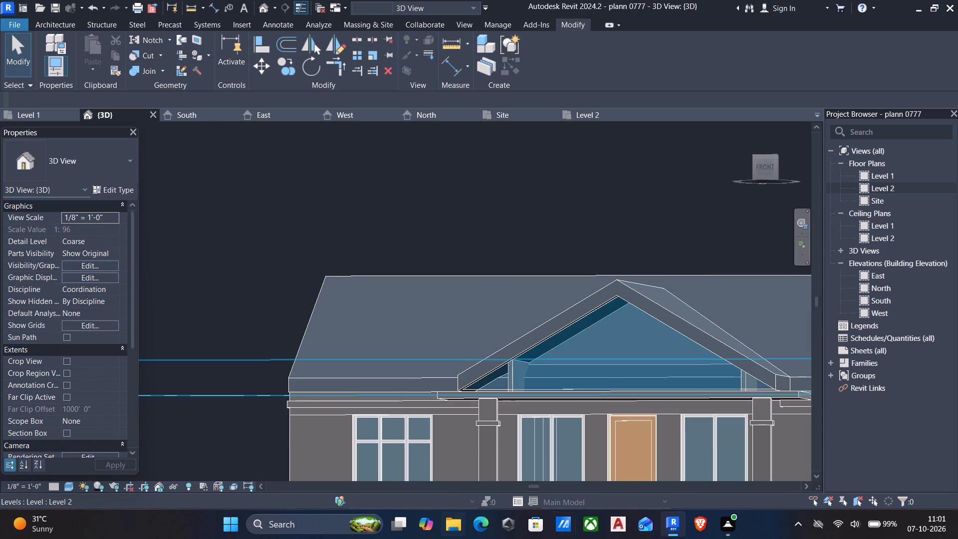
# Set the 3D view's visual style to Hidden Line and view the porch roof from above the front.
pyautogui.click(68, 486)
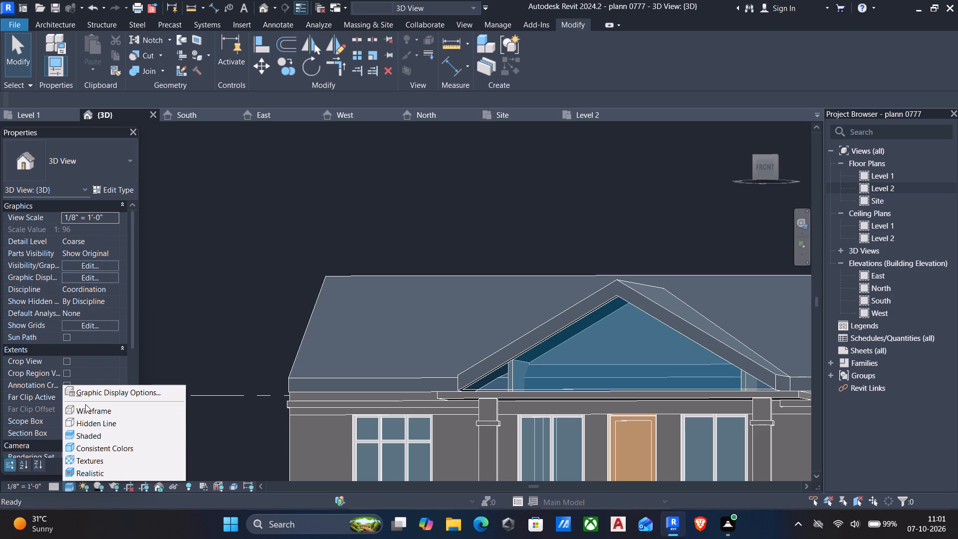
pyautogui.click(89, 427)
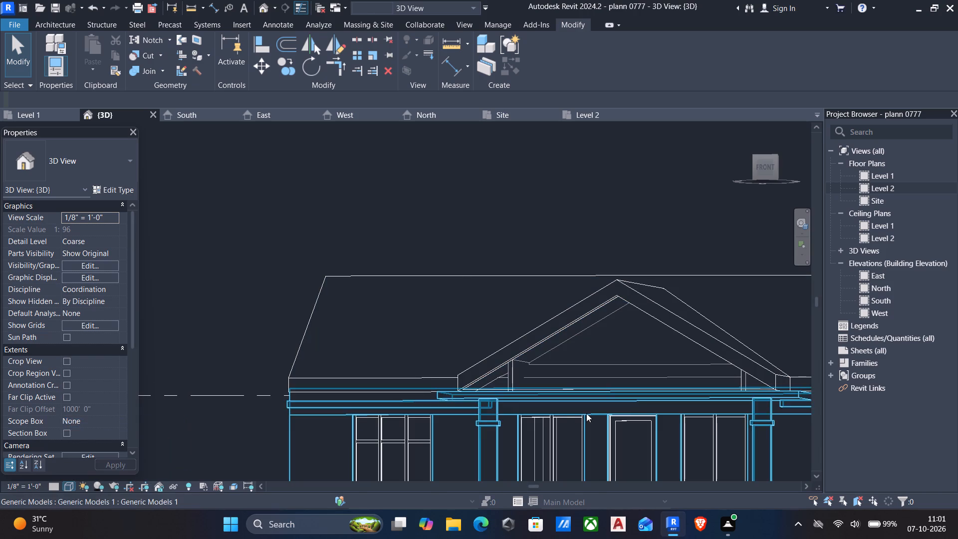
pyautogui.keyDown('shift'); pyautogui.moveTo(591, 383); pyautogui.dragTo(608, 441, button='middle'); pyautogui.keyUp('shift')
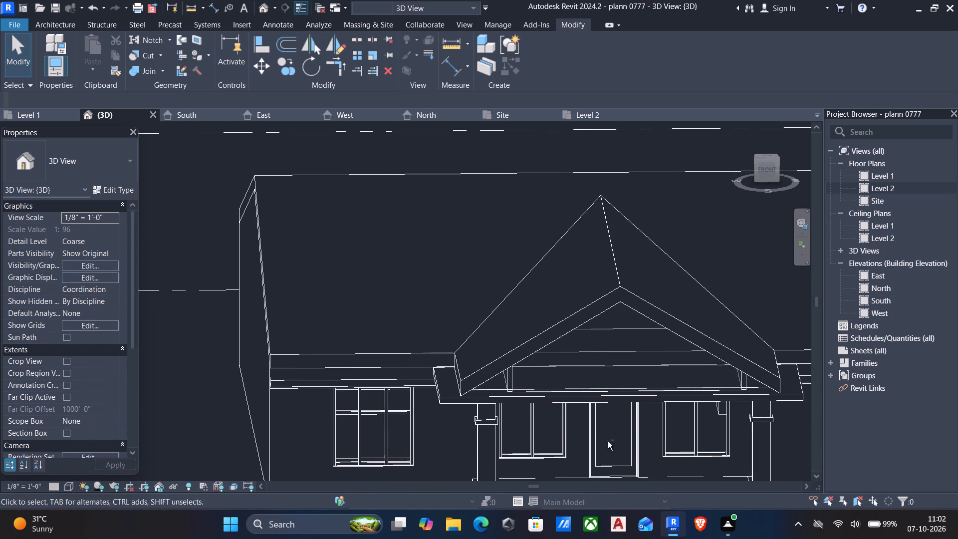
# In Wireframe display, lower the top of the Level 2 triangular curtain wall to an unconnected height of about 7' 5 1/2".
pyautogui.scroll(-1, 601, 385)
pyautogui.keyDown('shift'); pyautogui.moveTo(600, 385); pyautogui.dragTo(560, 290, button='middle'); pyautogui.keyUp('shift')
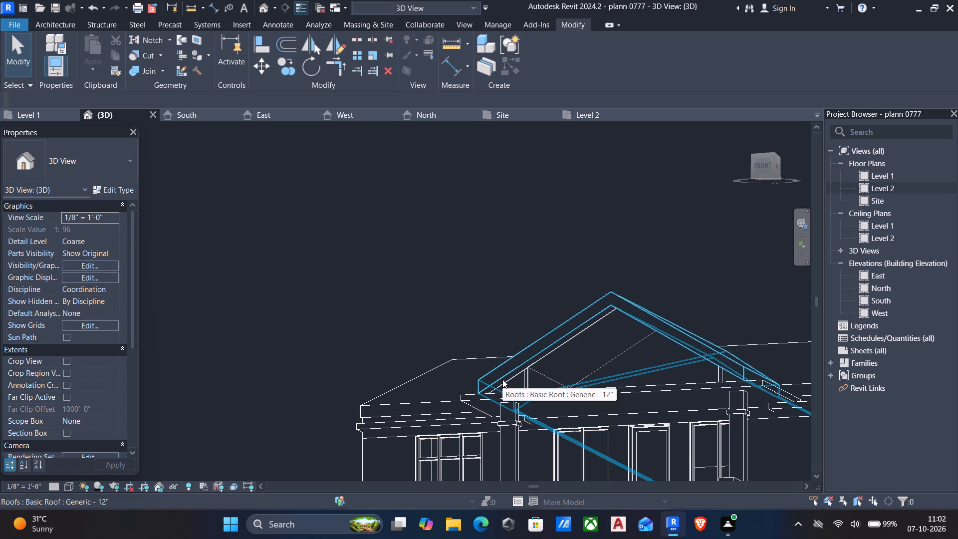
pyautogui.click(519, 380)
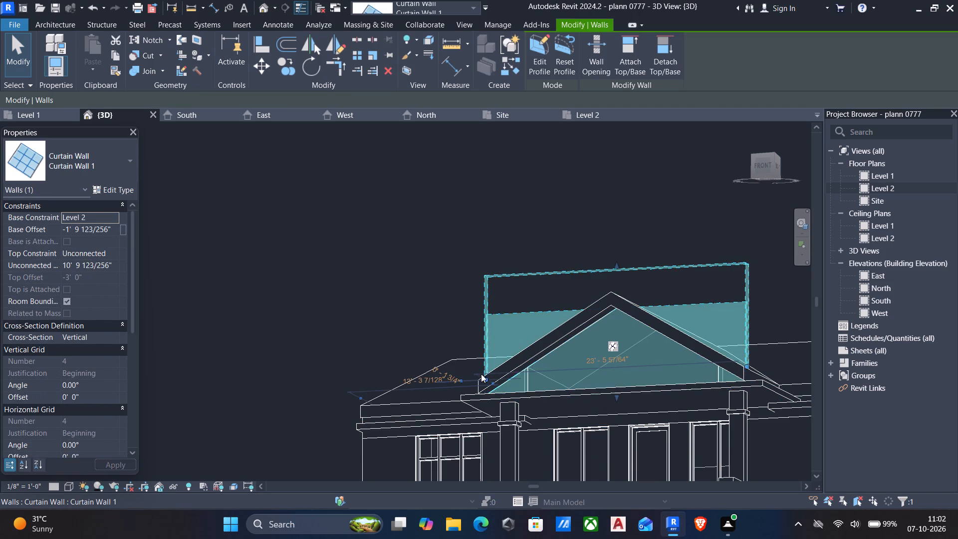
pyautogui.scroll(5, 479, 379)
pyautogui.scroll(-4, 456, 386)
pyautogui.scroll(-1, 426, 427)
pyautogui.keyDown('shift'); pyautogui.moveTo(426, 427); pyautogui.dragTo(442, 483, button='middle'); pyautogui.keyUp('shift')
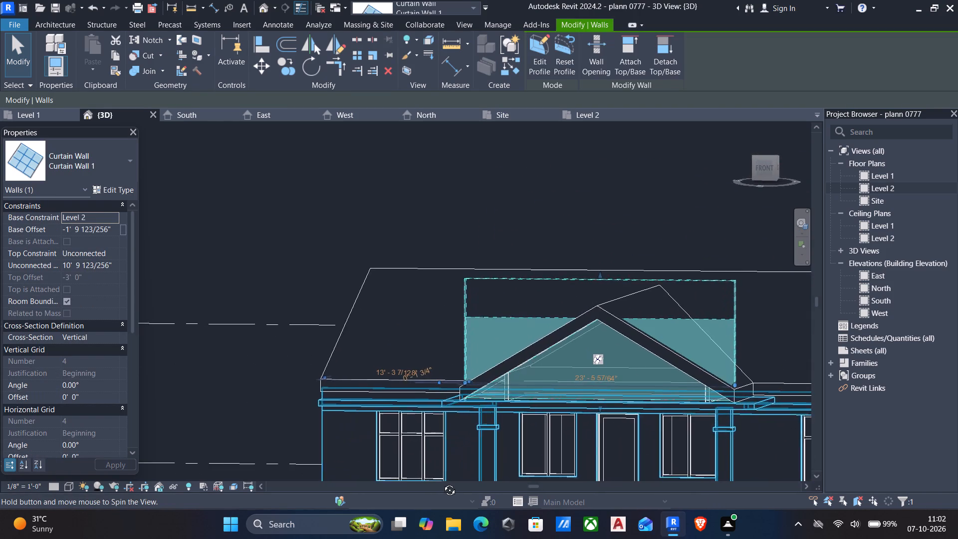
pyautogui.keyDown('shift'); pyautogui.moveTo(442, 483); pyautogui.dragTo(474, 486, button='middle'); pyautogui.keyUp('shift')
pyautogui.keyDown('shift'); pyautogui.scroll(-1, 442, 483); pyautogui.keyUp('shift')
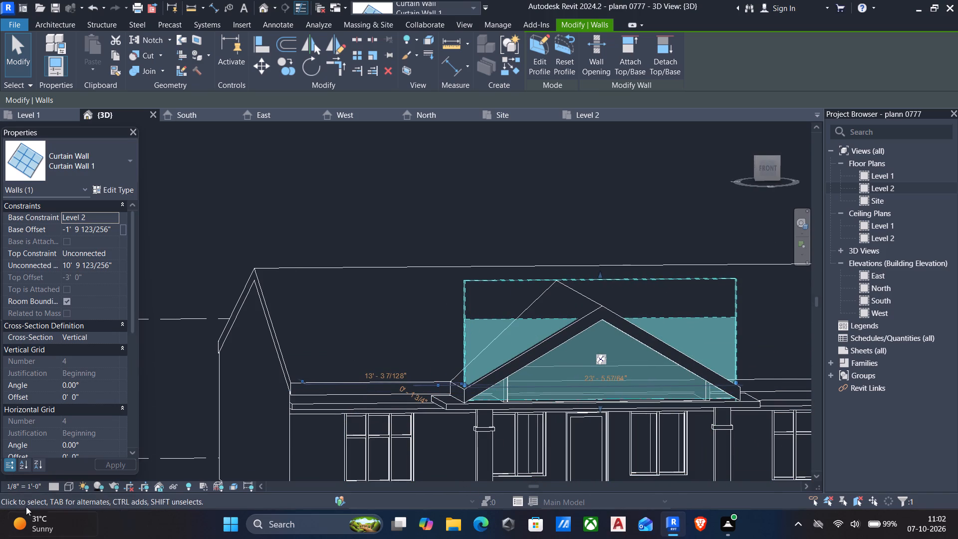
pyautogui.click(68, 481)
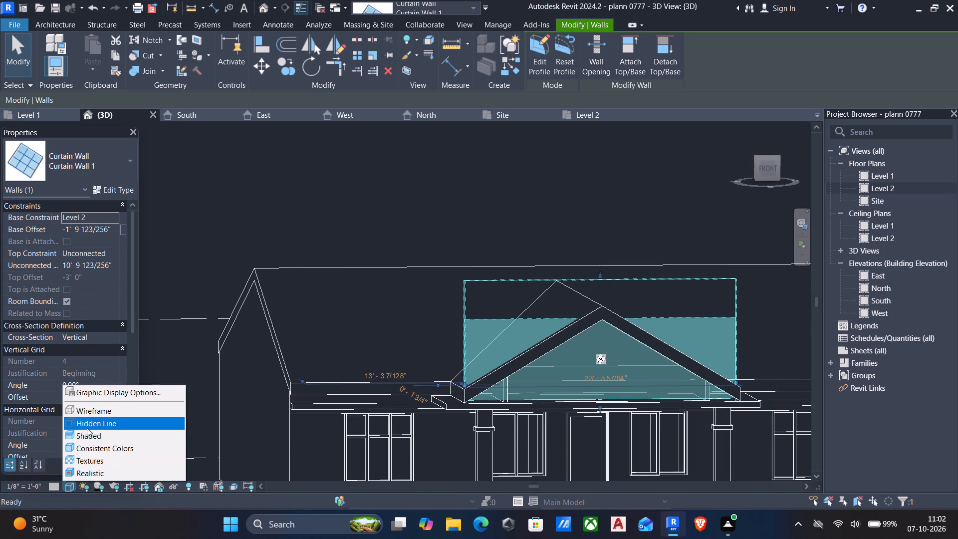
pyautogui.click(87, 410)
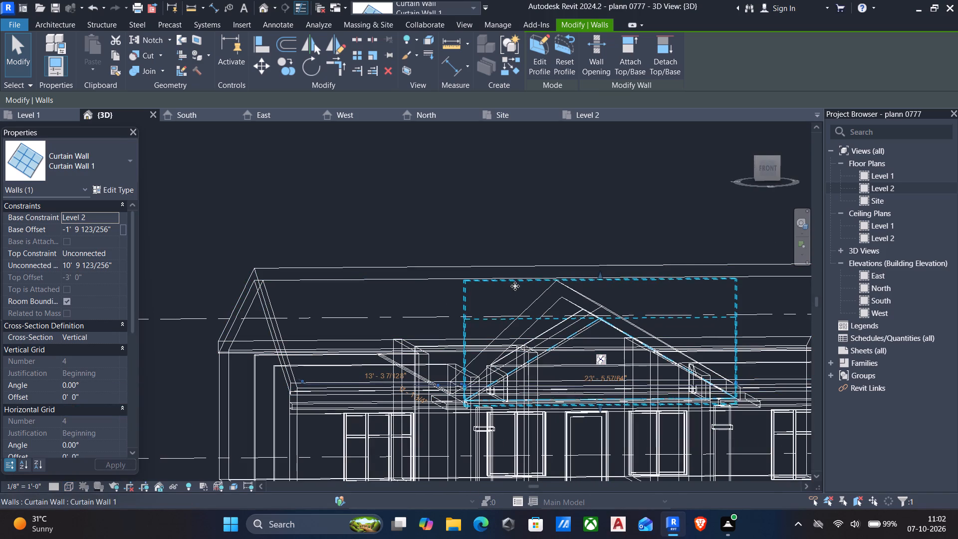
pyautogui.scroll(-2, 517, 281)
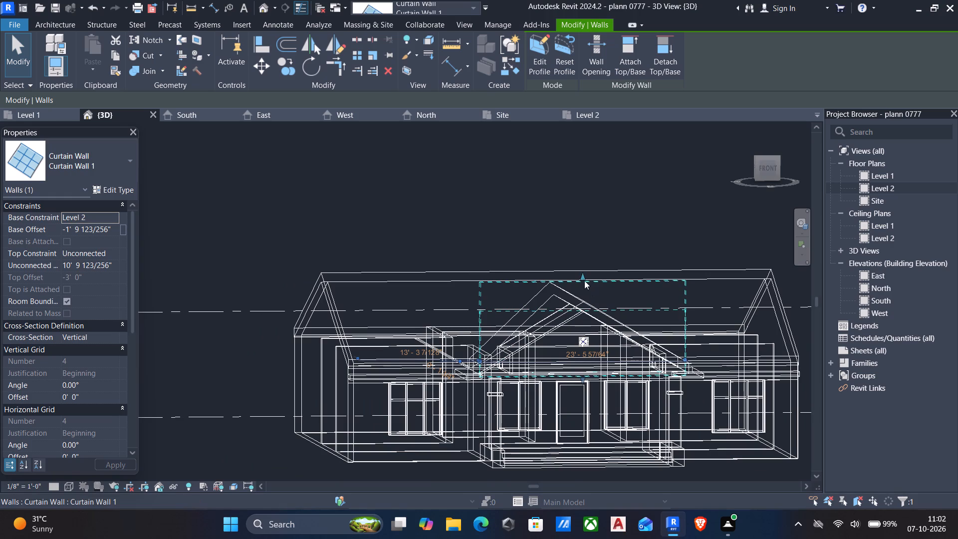
pyautogui.moveTo(582, 278); pyautogui.dragTo(581, 309)
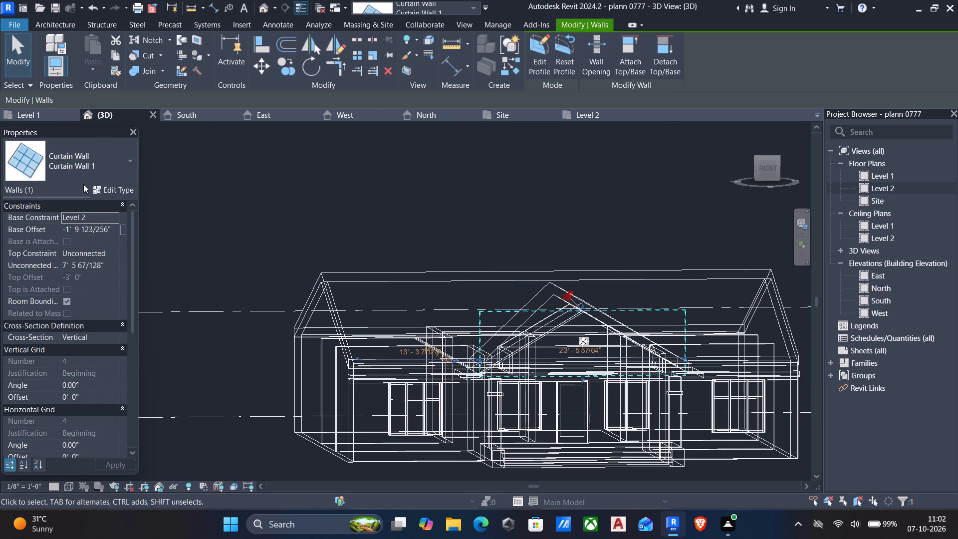
# Set the 3D view's visual style to Shaded and clear the selection.
pyautogui.click(69, 487)
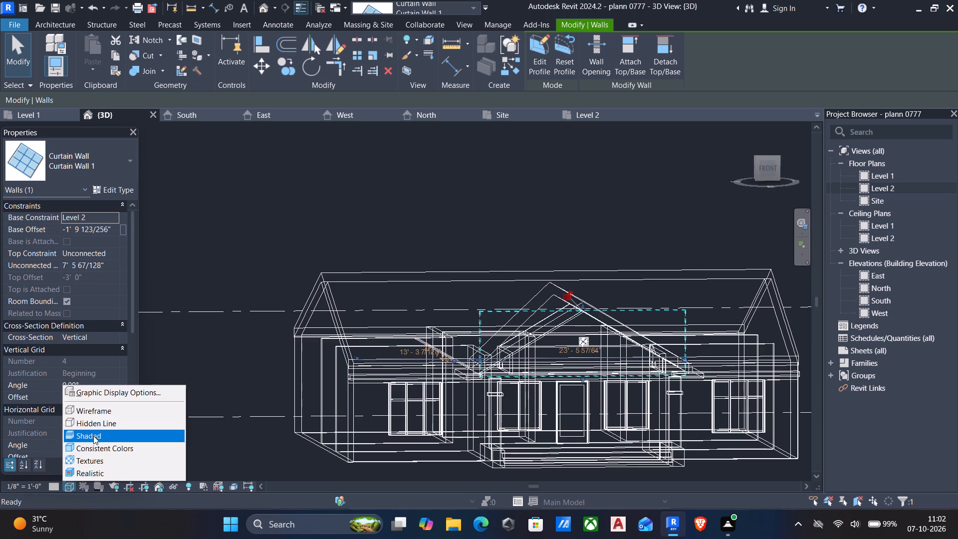
pyautogui.click(94, 436)
pyautogui.press('Escape')
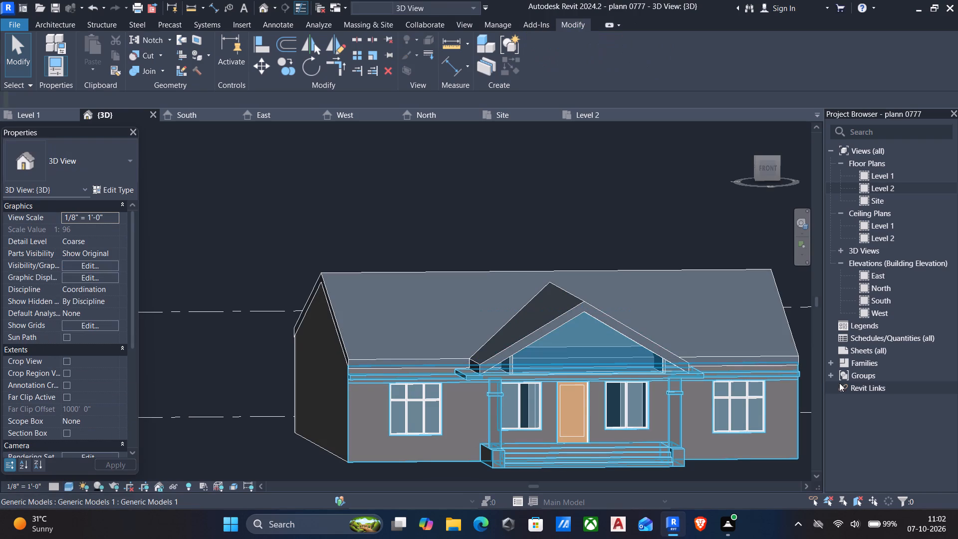
# Examine the triangular curtain wall's fit at the porch gable's lower corner and from the front.
pyautogui.moveTo(641, 306); pyautogui.dragTo(521, 324, button='middle')
pyautogui.scroll(4, 511, 347)
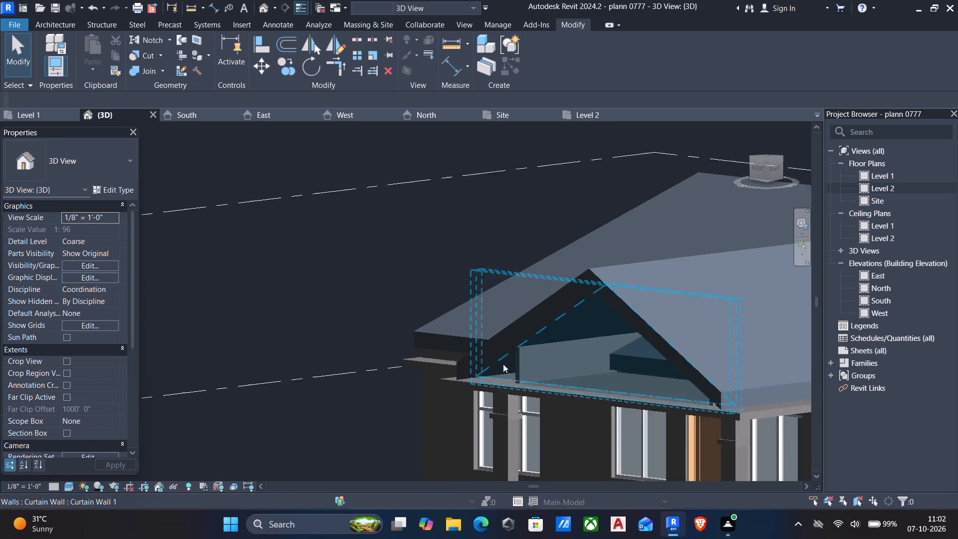
pyautogui.scroll(7, 503, 364)
pyautogui.click(466, 375)
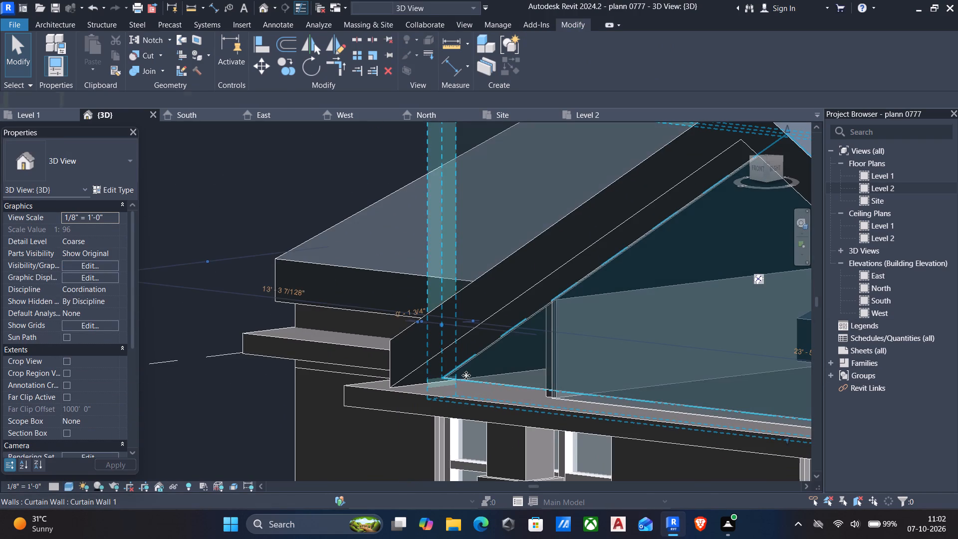
pyautogui.scroll(-11, 438, 383)
pyautogui.keyDown('shift'); pyautogui.moveTo(438, 390); pyautogui.dragTo(568, 359, button='middle'); pyautogui.keyUp('shift')
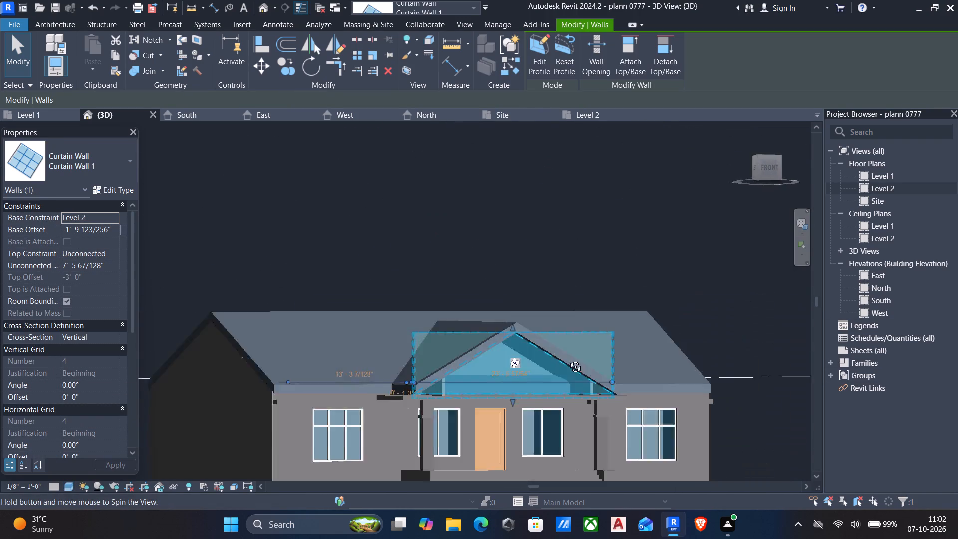
pyautogui.keyDown('shift'); pyautogui.moveTo(568, 359); pyautogui.dragTo(573, 360, button='middle'); pyautogui.keyUp('shift')
pyautogui.press('Escape')
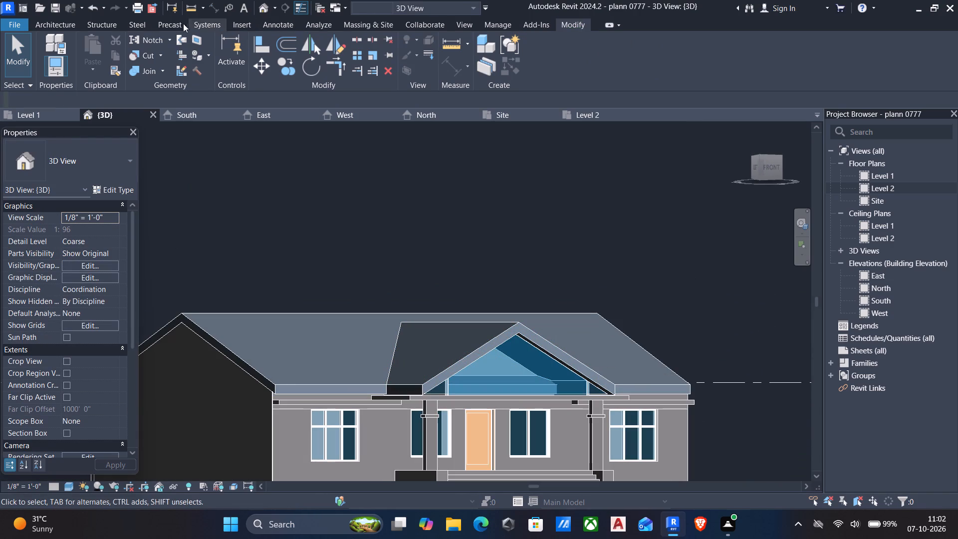
# Add a horizontal curtain grid line to the curtain wall behind the gable front, about 1' 6" above its base.
pyautogui.click(32, 19)
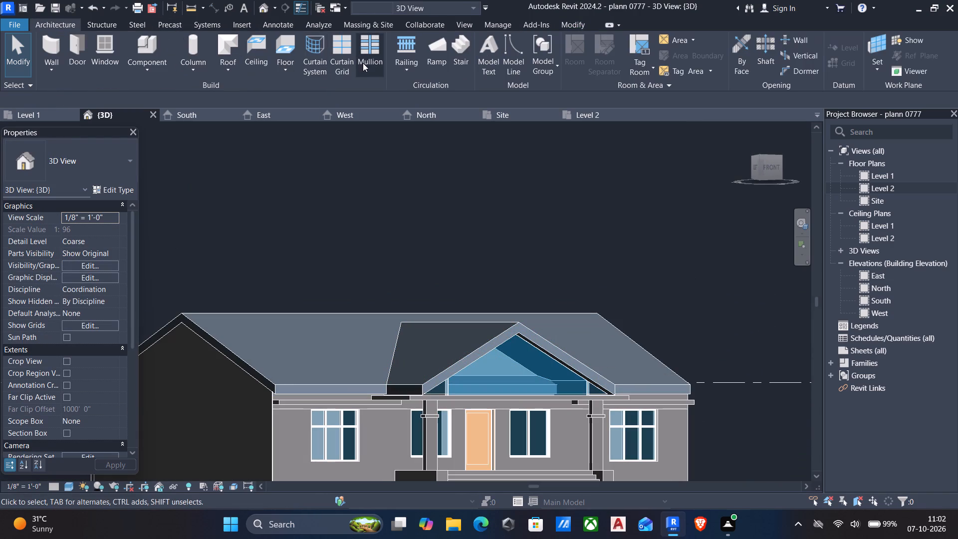
pyautogui.click(343, 51)
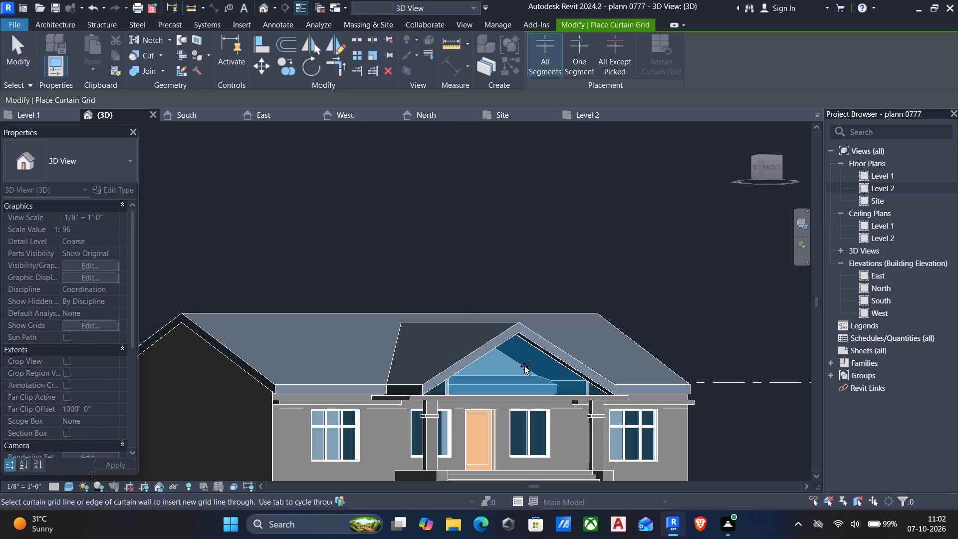
pyautogui.scroll(8, 530, 384)
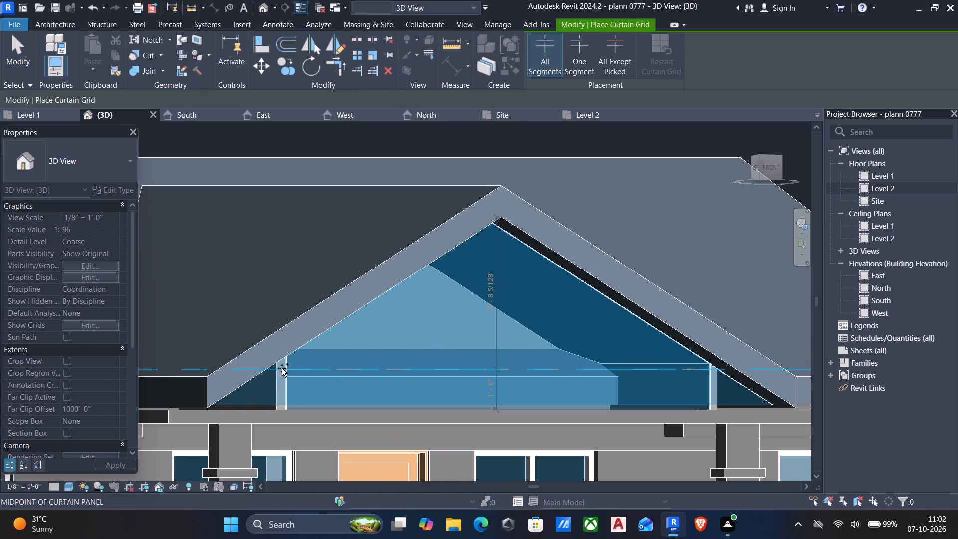
pyautogui.click(282, 368)
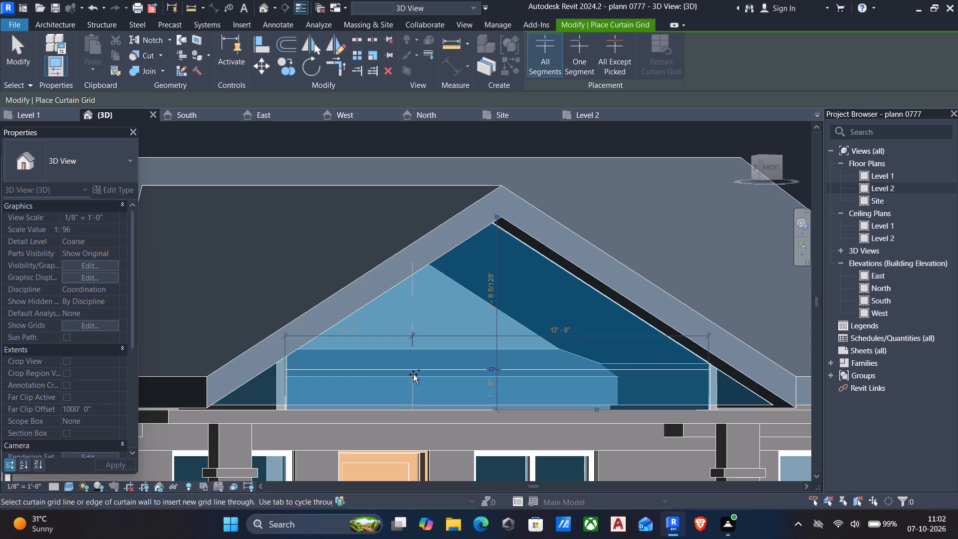
pyautogui.press('Escape')
pyautogui.press('Escape')
# Nudge the horizontal grid line down to 1' 3" above the curtain wall's base.
pyautogui.click(432, 370)
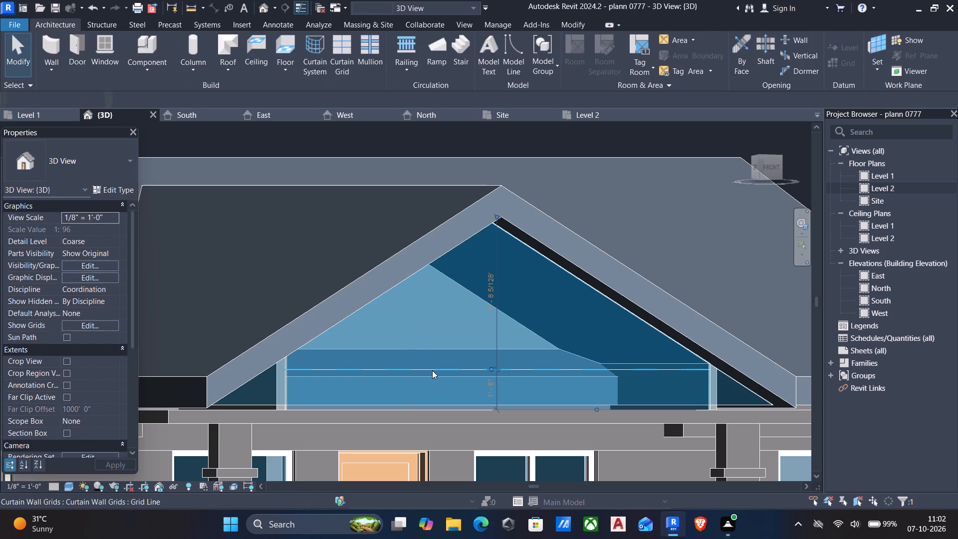
pyautogui.press('Down')
pyautogui.press('Down')
pyautogui.press('Down')
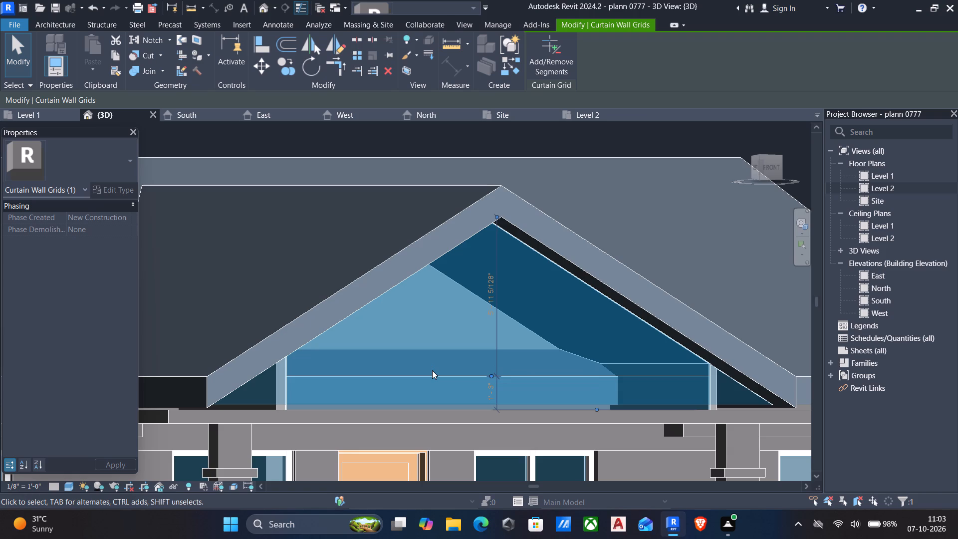
pyautogui.scroll(-6, 432, 370)
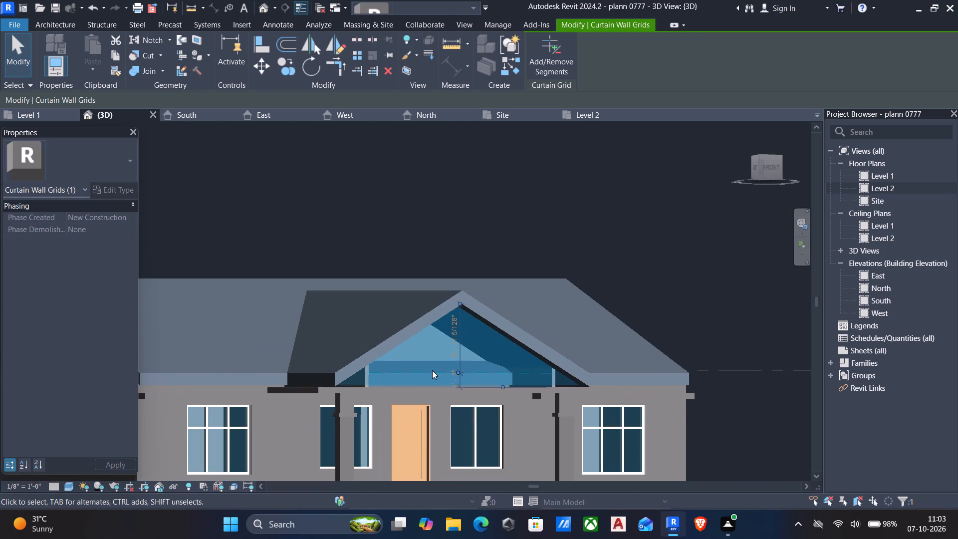
pyautogui.press('Escape')
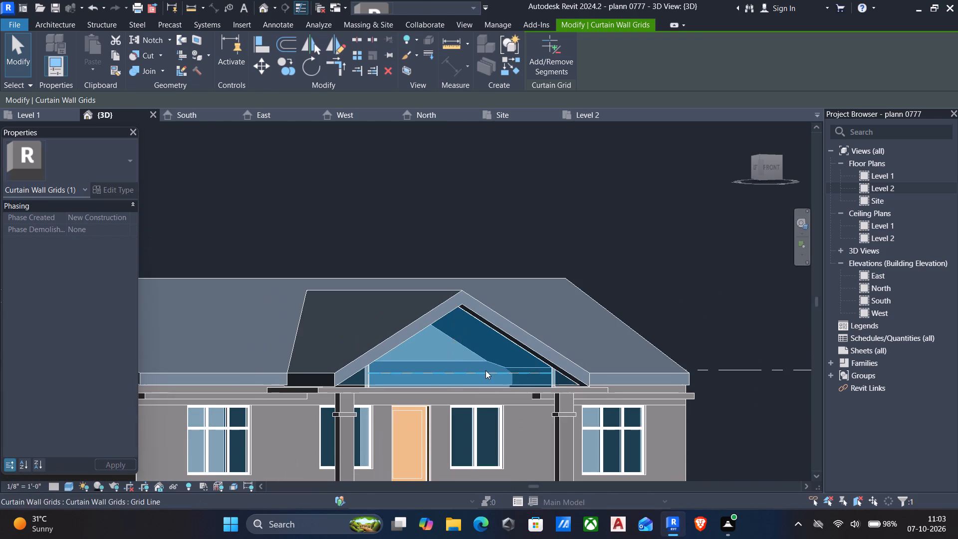
# Add five vertical curtain grid lines to the curtain wall behind the gable front, spaced 1' 0" apart starting from its left end.
pyautogui.scroll(-4, 535, 381)
pyautogui.keyDown('shift'); pyautogui.moveTo(656, 397); pyautogui.dragTo(576, 412, button='middle'); pyautogui.keyUp('shift')
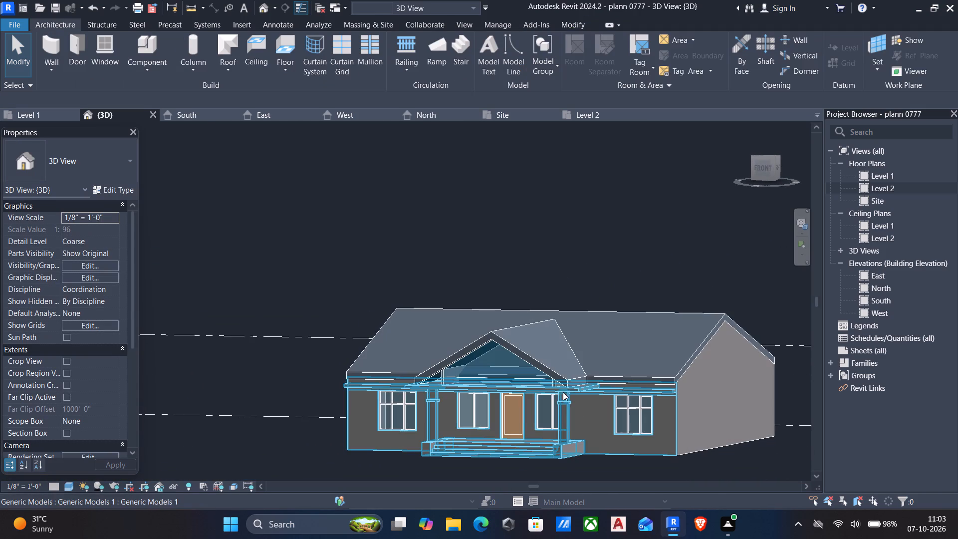
pyautogui.scroll(4, 495, 350)
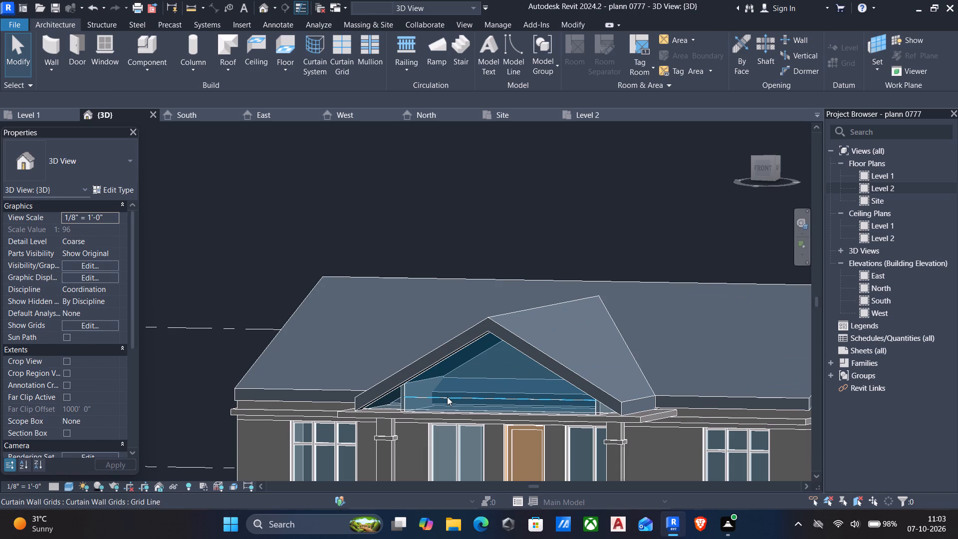
pyautogui.click(447, 397)
pyautogui.write('cs')
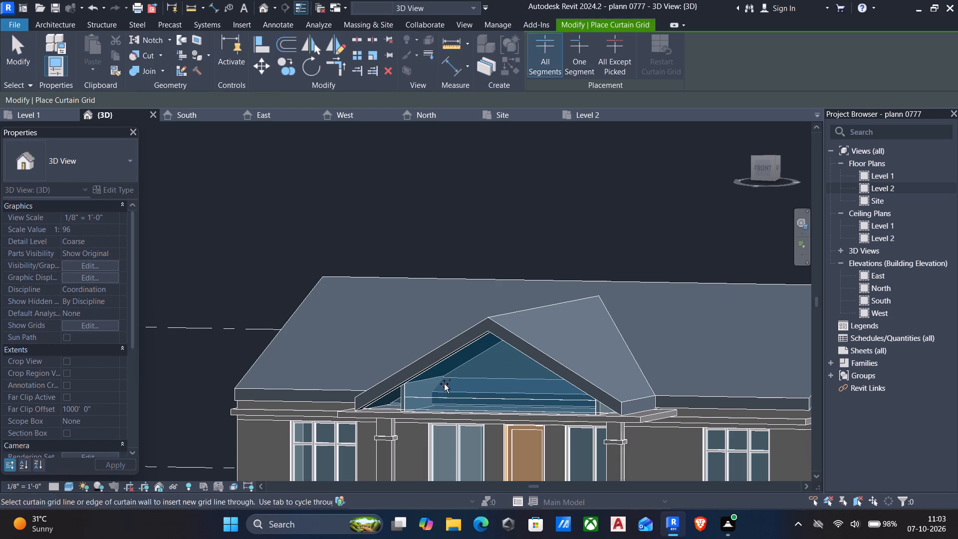
pyautogui.scroll(3, 418, 377)
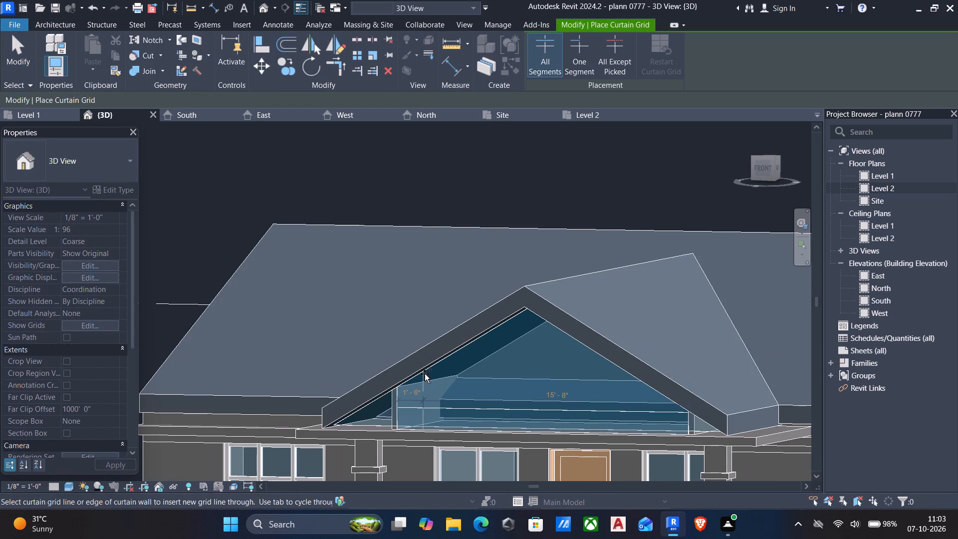
pyautogui.scroll(4, 420, 377)
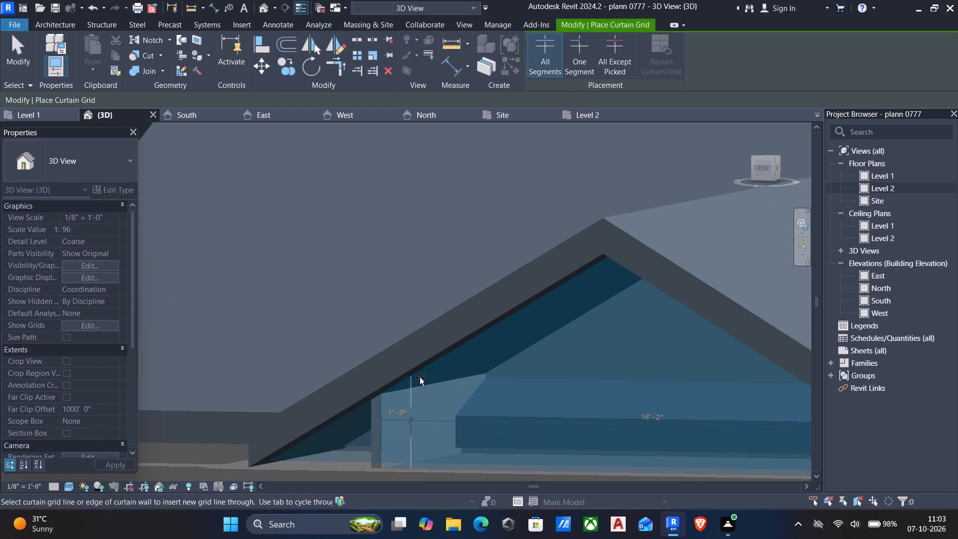
pyautogui.click(413, 380)
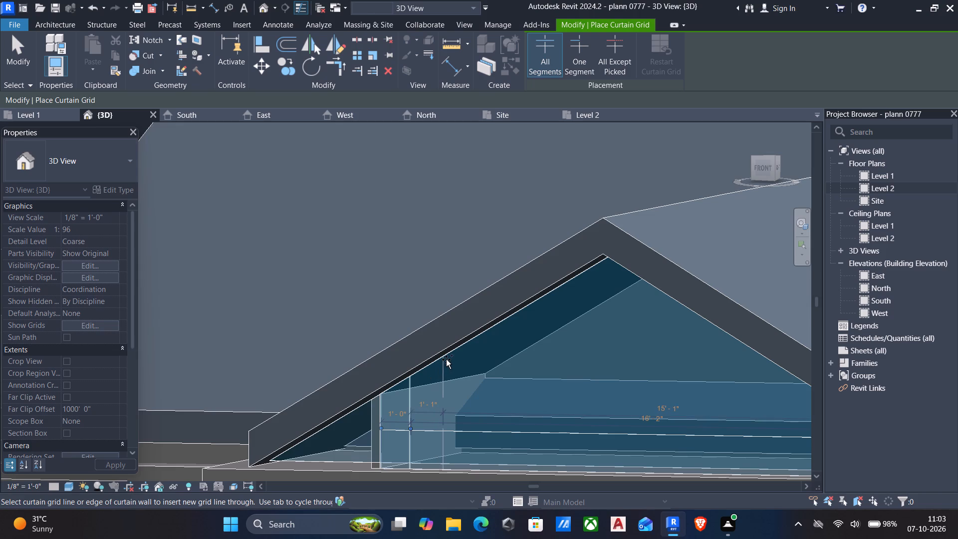
pyautogui.click(443, 363)
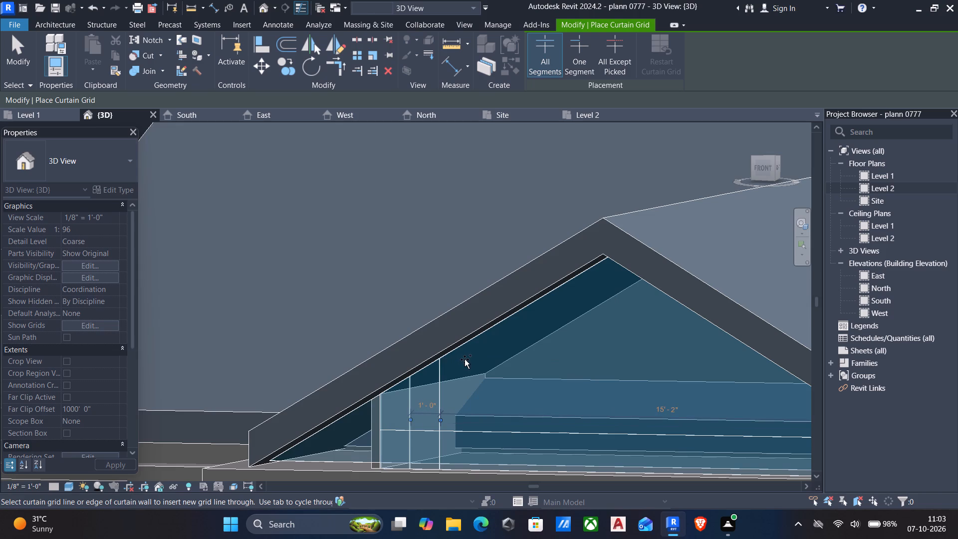
pyautogui.click(471, 339)
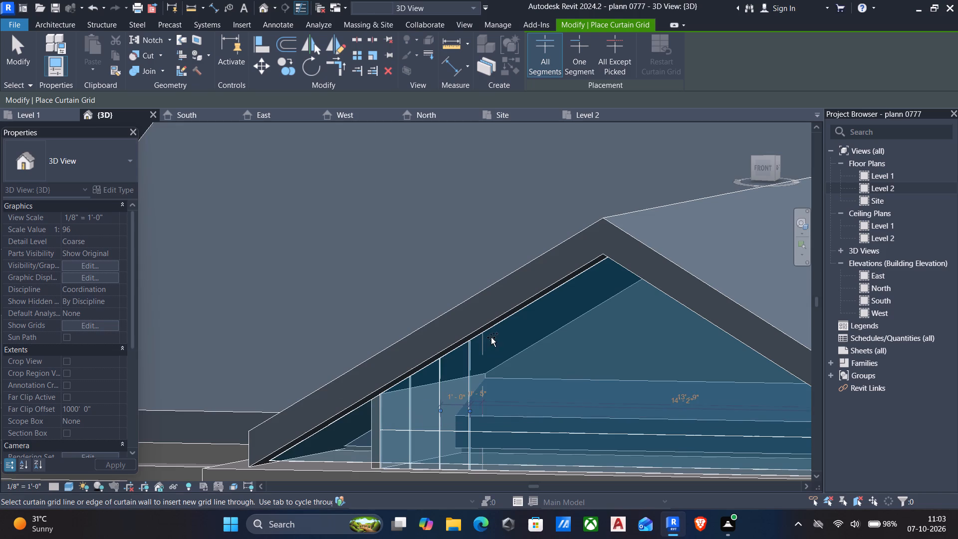
pyautogui.click(499, 323)
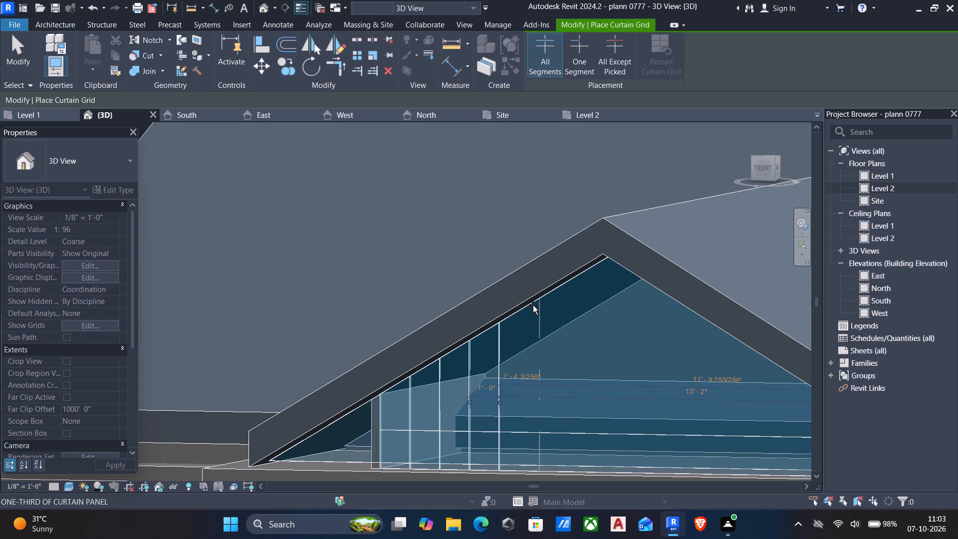
pyautogui.click(530, 307)
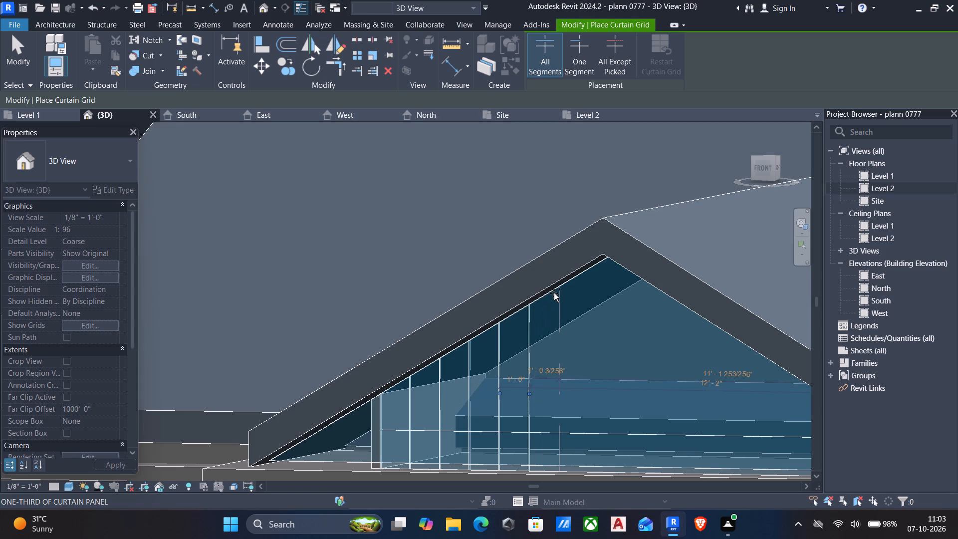
# Add three more vertical grid lines about 9" apart, continuing from the fifth line towards the gable peak.
pyautogui.scroll(2, 564, 288)
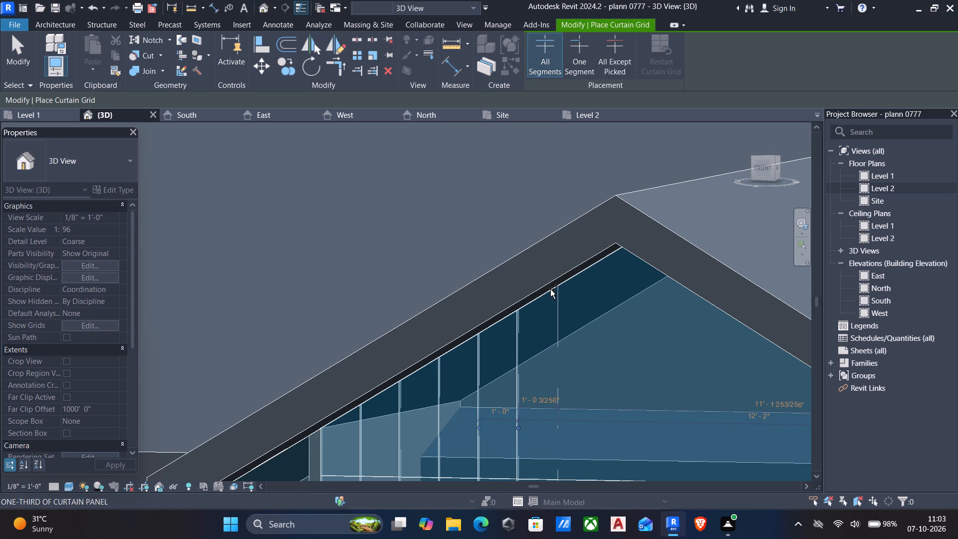
pyautogui.scroll(-2, 529, 296)
pyautogui.moveTo(530, 315); pyautogui.dragTo(501, 271, button='middle')
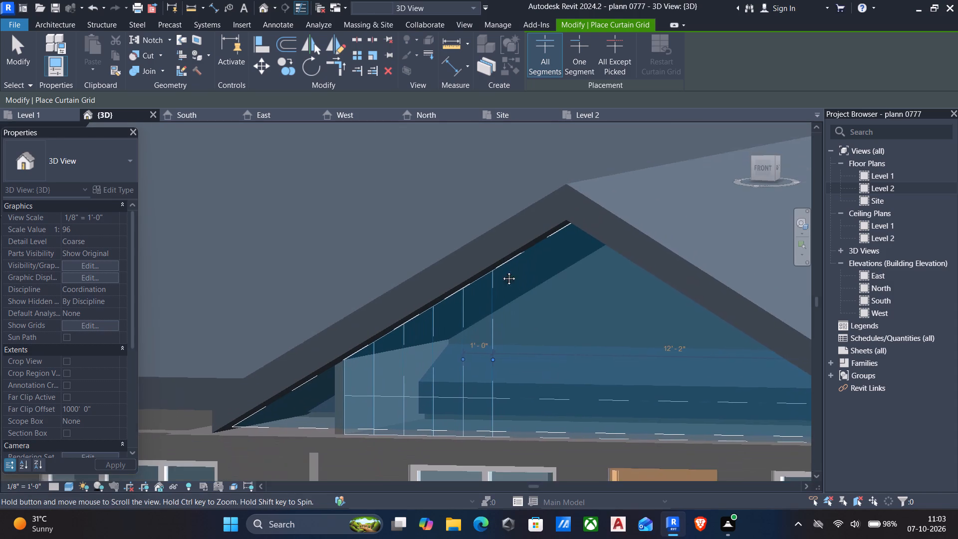
pyautogui.moveTo(501, 271); pyautogui.dragTo(505, 217, button='middle')
pyautogui.scroll(4, 505, 217)
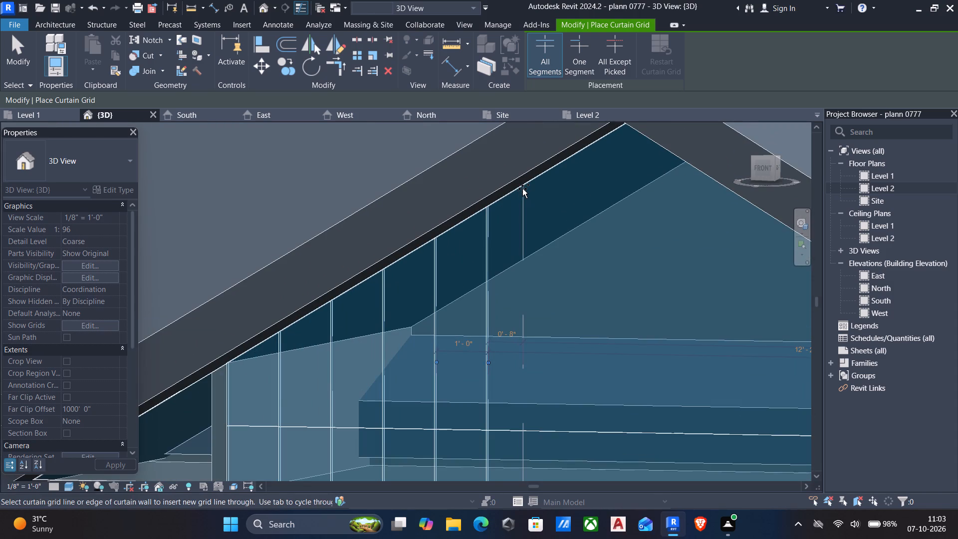
pyautogui.scroll(1, 532, 184)
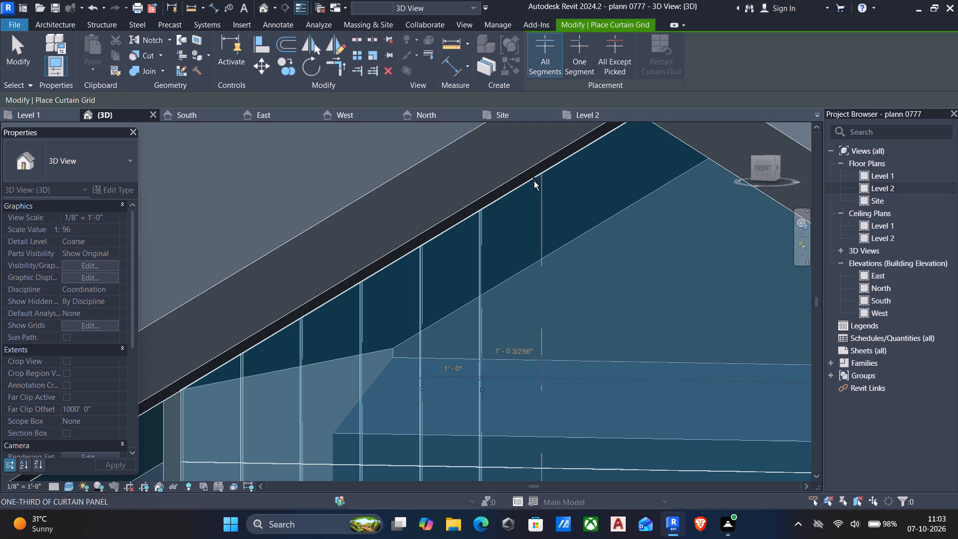
pyautogui.scroll(2, 533, 181)
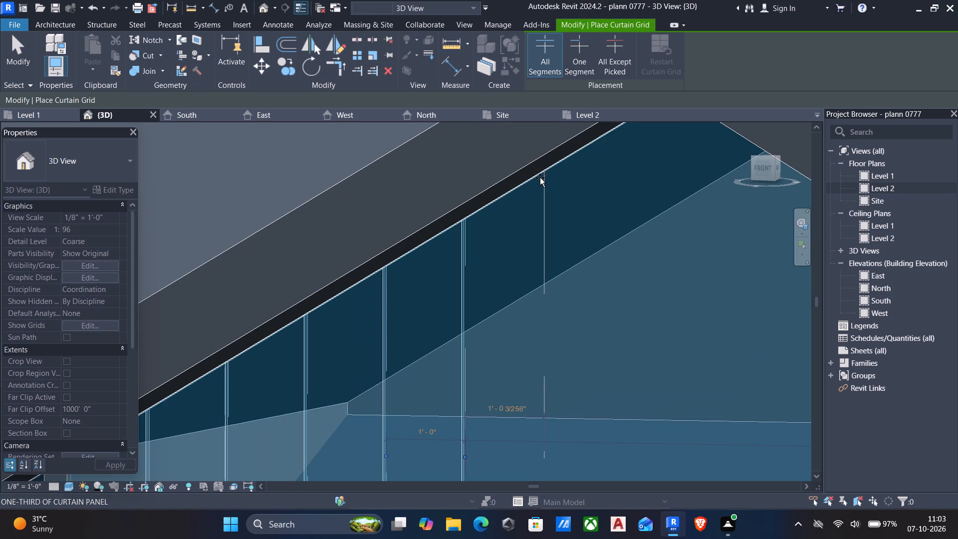
pyautogui.scroll(-4, 540, 178)
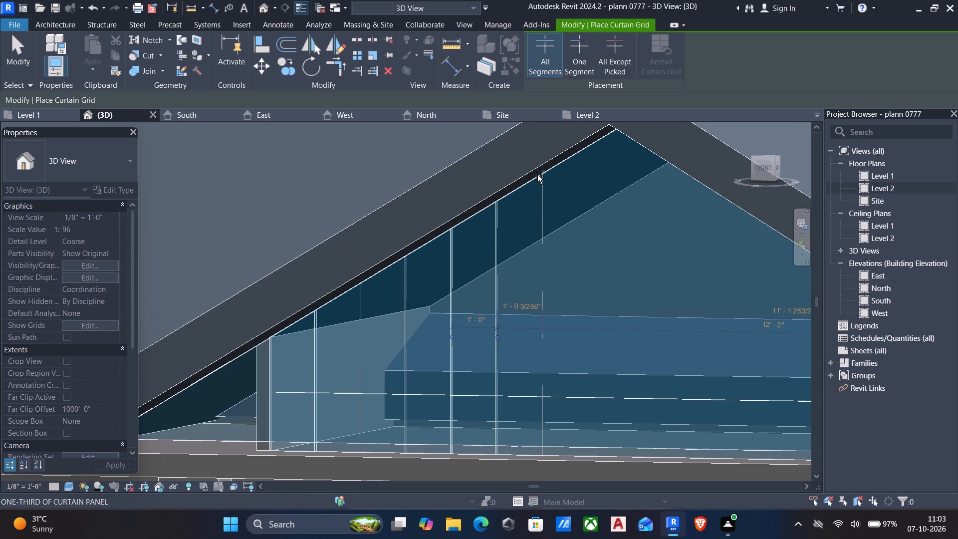
pyautogui.scroll(2, 533, 181)
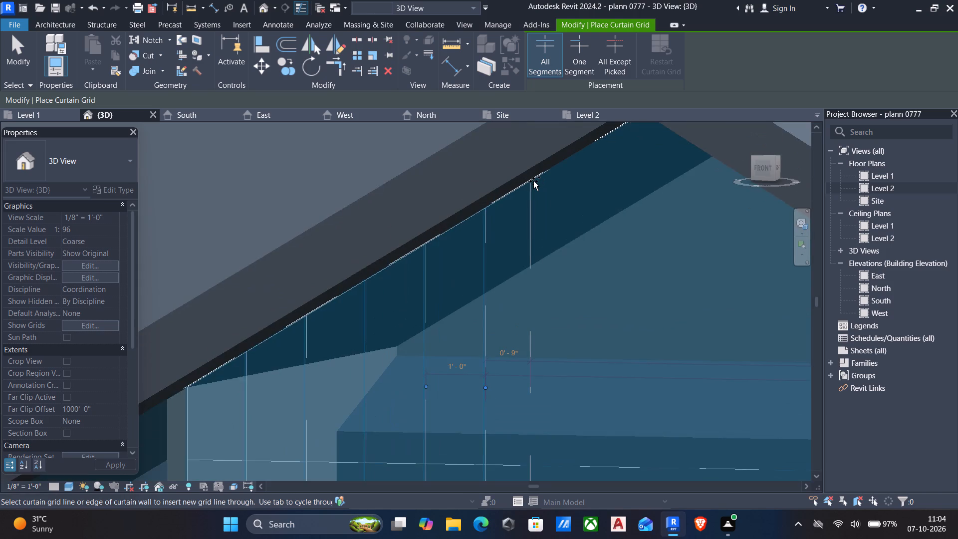
pyautogui.click(533, 181)
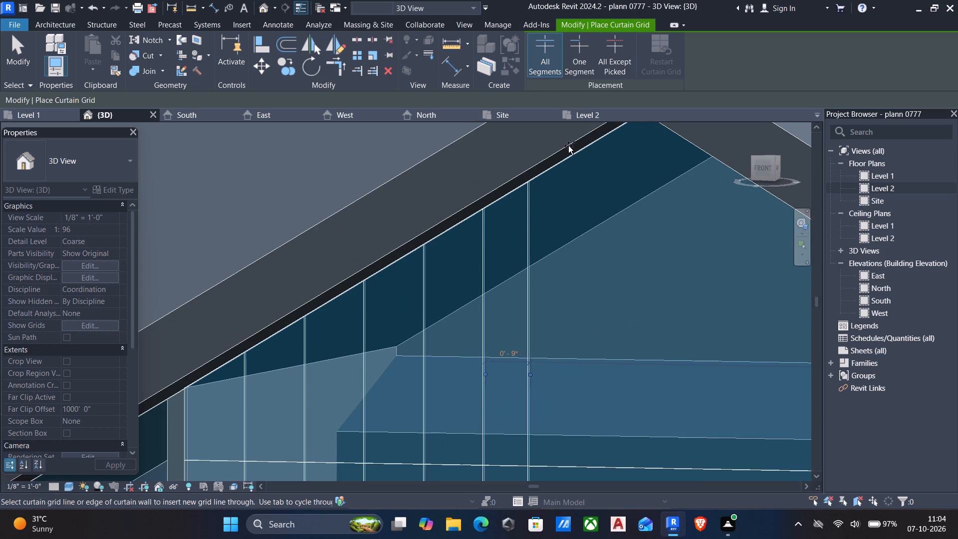
pyautogui.click(583, 152)
pyautogui.scroll(-4, 634, 143)
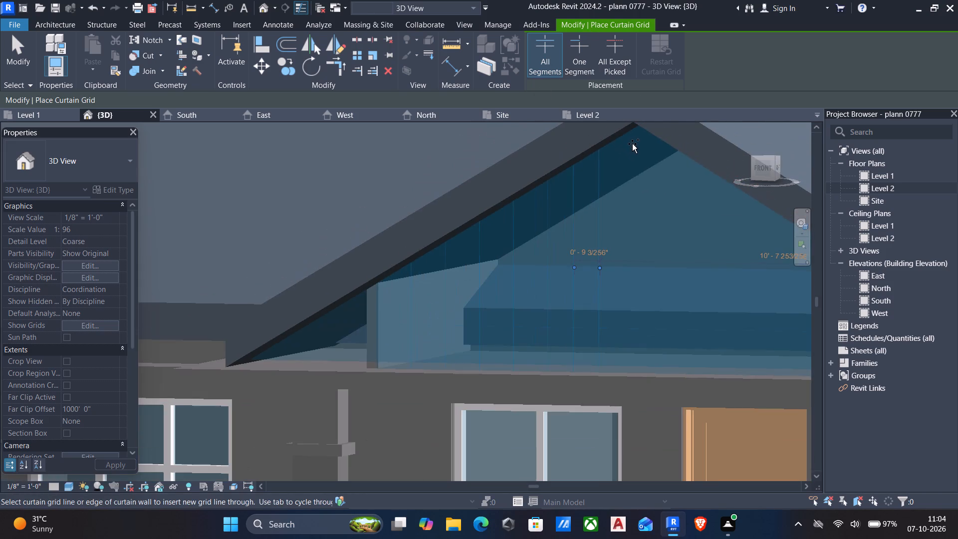
pyautogui.click(633, 133)
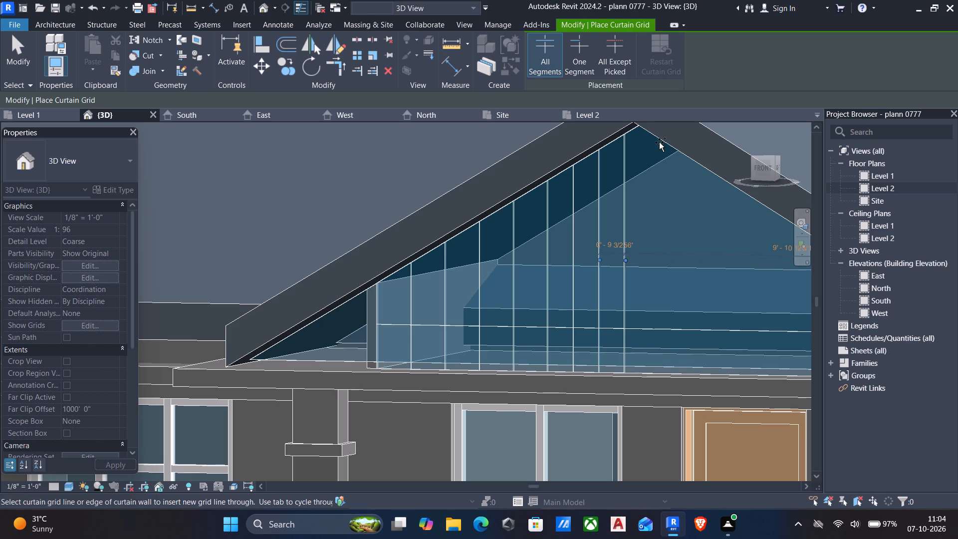
pyautogui.scroll(-1, 655, 161)
pyautogui.keyDown('shift'); pyautogui.moveTo(646, 170); pyautogui.dragTo(689, 174, button='middle'); pyautogui.keyUp('shift')
pyautogui.keyDown('shift'); pyautogui.scroll(-1, 665, 168); pyautogui.keyUp('shift')
pyautogui.keyDown('shift'); pyautogui.moveTo(692, 197); pyautogui.dragTo(692, 198, button='middle'); pyautogui.keyUp('shift')
pyautogui.keyDown('shift'); pyautogui.scroll(-1, 692, 197); pyautogui.keyUp('shift')
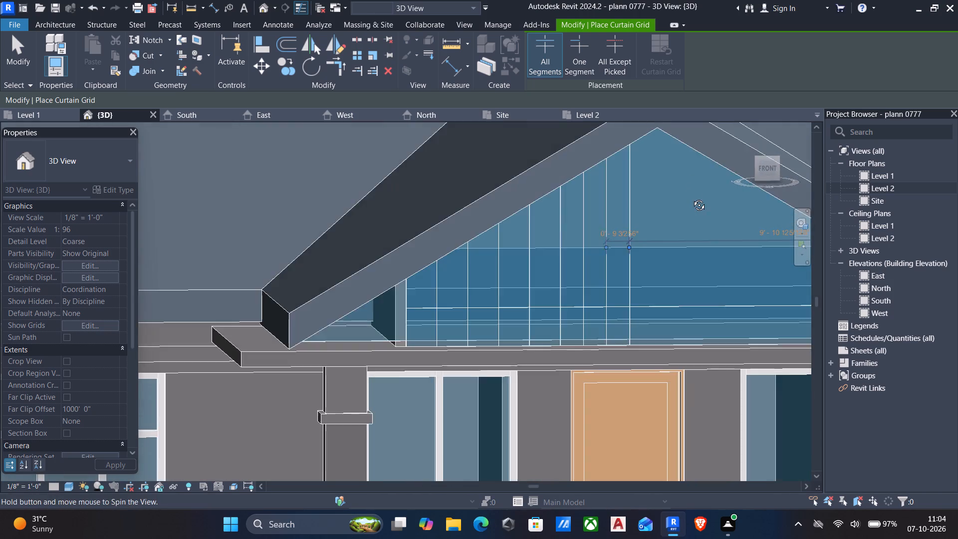
pyautogui.keyDown('shift'); pyautogui.moveTo(692, 198); pyautogui.dragTo(715, 194, button='middle'); pyautogui.keyUp('shift')
pyautogui.moveTo(676, 254); pyautogui.dragTo(583, 241, button='middle')
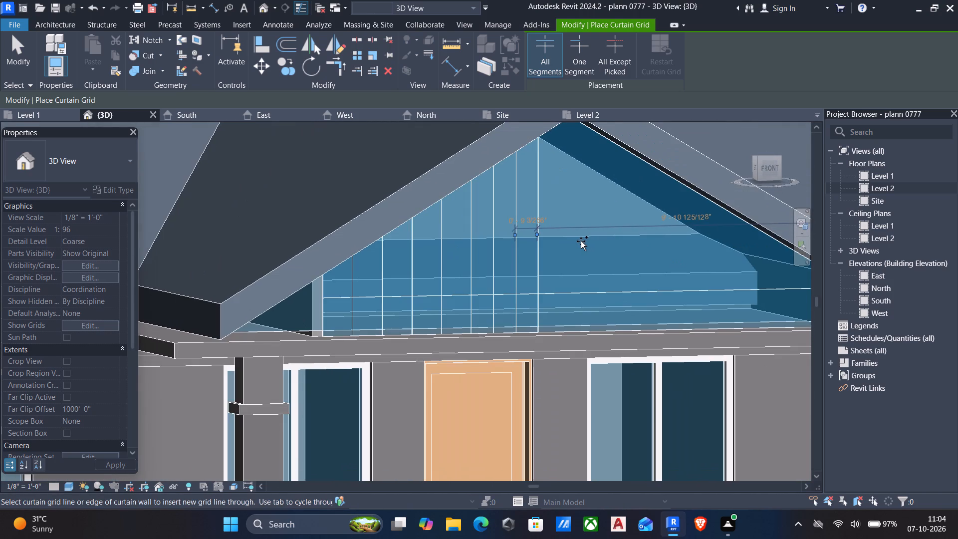
pyautogui.scroll(-3, 574, 241)
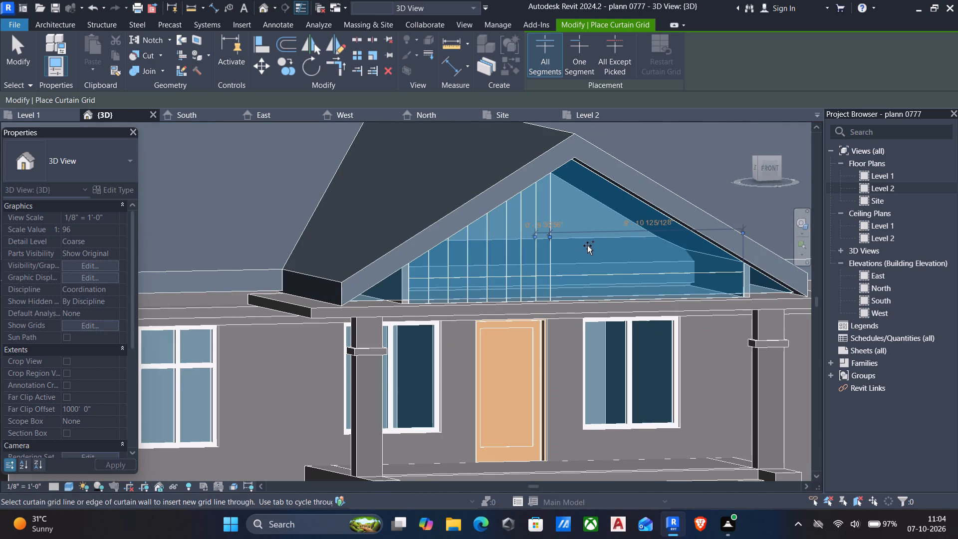
pyautogui.press('Escape')
pyautogui.press('Escape')
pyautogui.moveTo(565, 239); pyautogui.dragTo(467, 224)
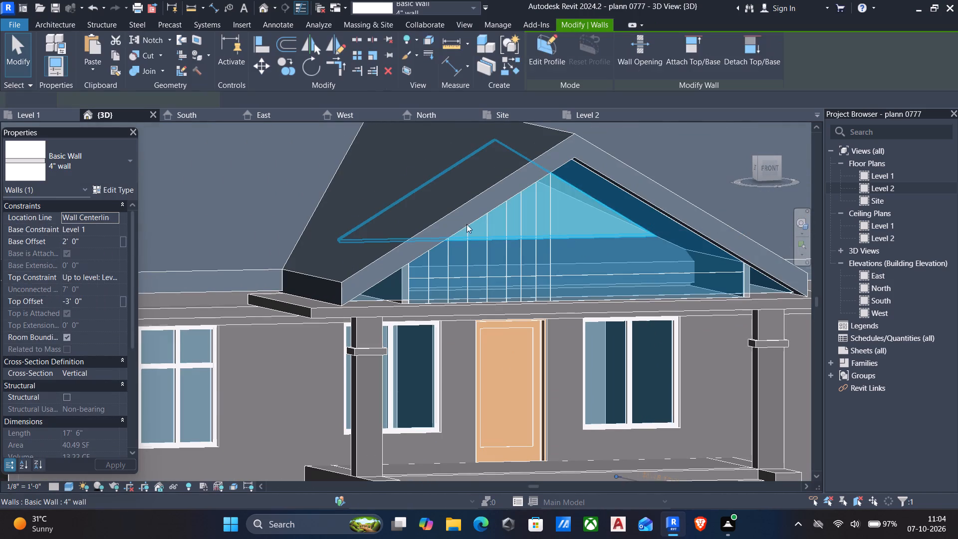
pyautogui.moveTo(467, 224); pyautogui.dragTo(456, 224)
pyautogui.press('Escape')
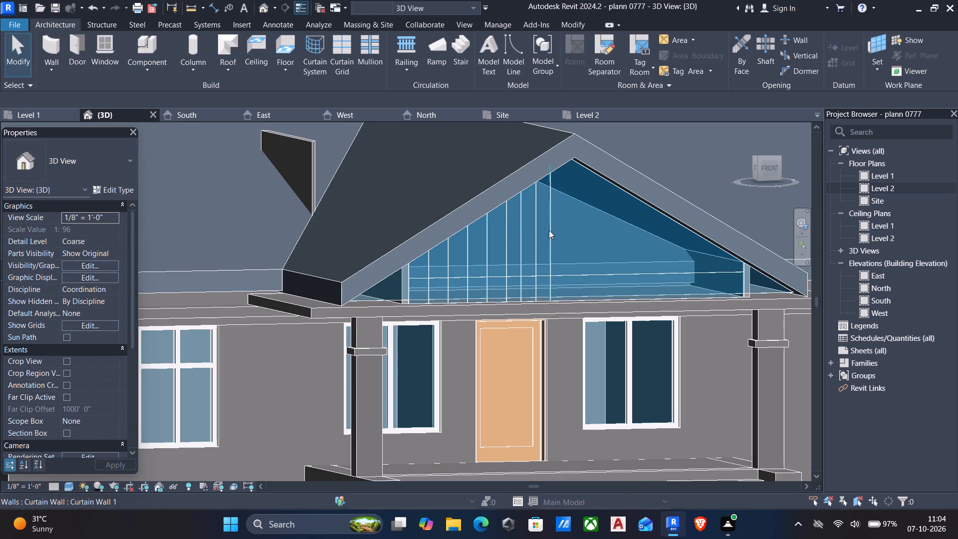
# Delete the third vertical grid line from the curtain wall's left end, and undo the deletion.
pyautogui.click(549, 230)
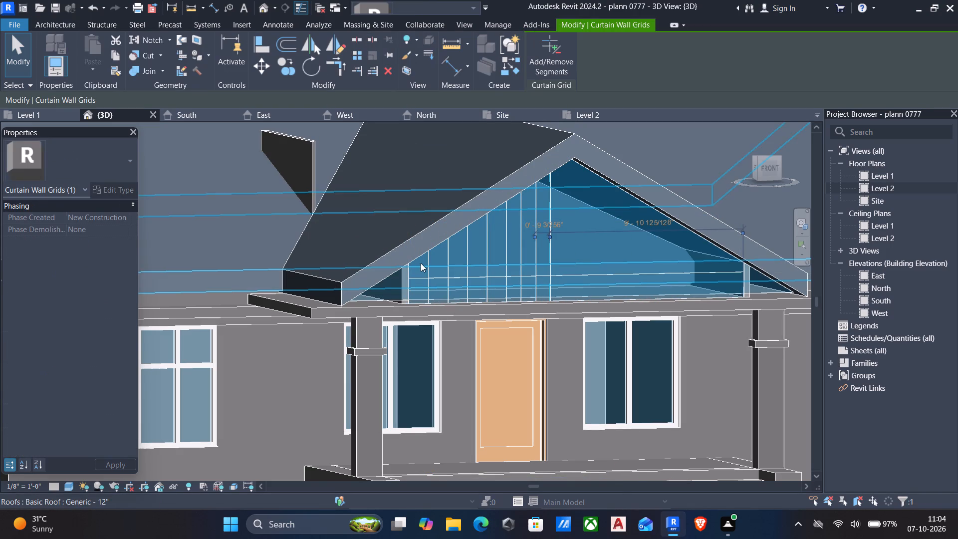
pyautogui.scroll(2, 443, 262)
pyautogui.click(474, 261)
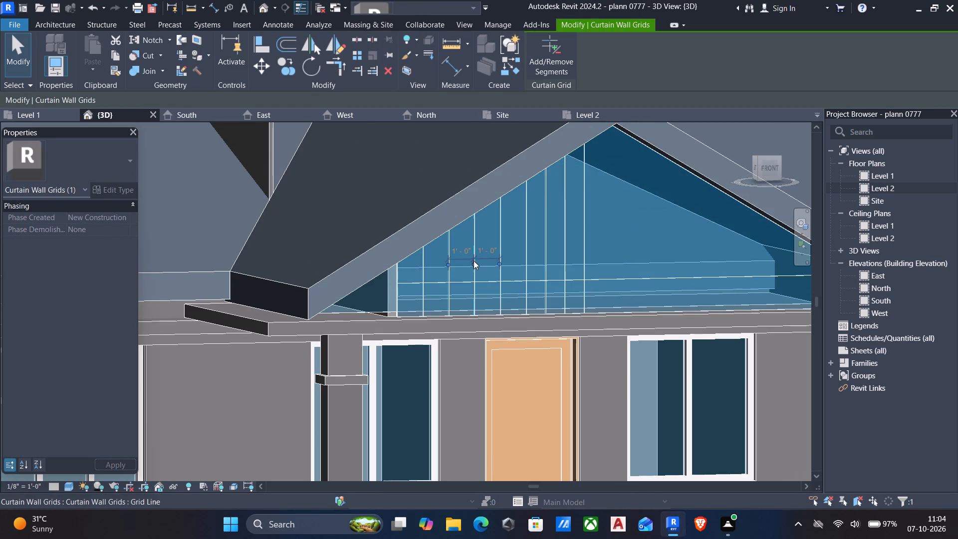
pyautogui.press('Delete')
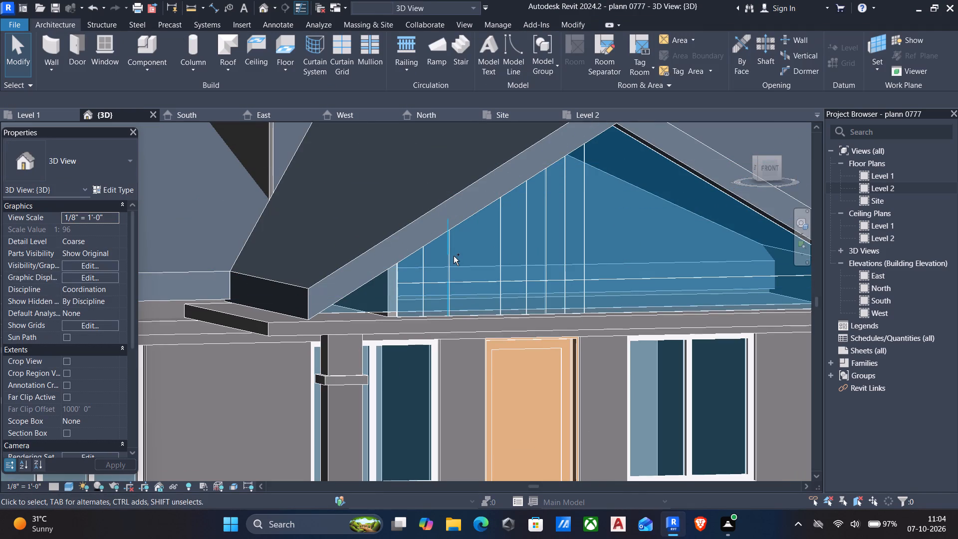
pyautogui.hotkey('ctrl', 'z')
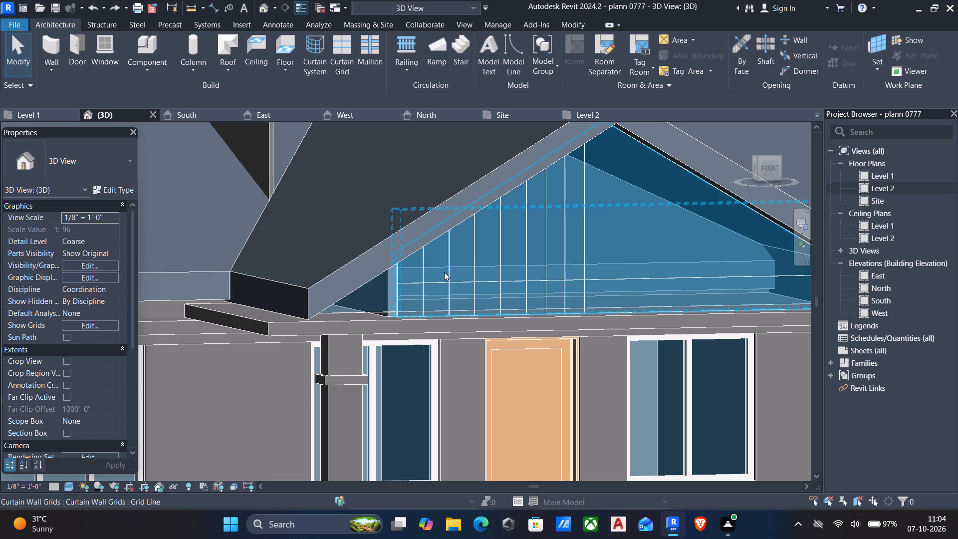
# Delete the second vertical grid line from the curtain wall's left end.
pyautogui.click(449, 270)
pyautogui.press('Delete')
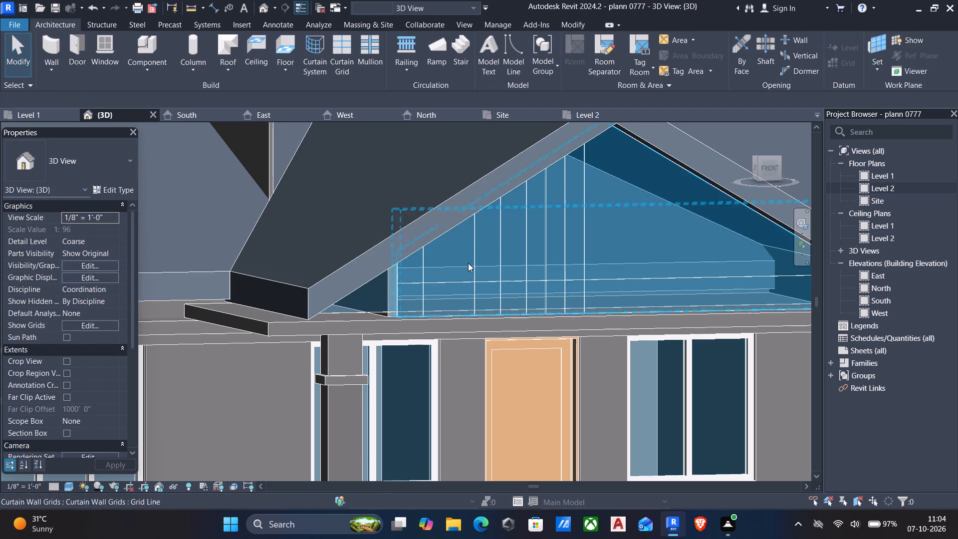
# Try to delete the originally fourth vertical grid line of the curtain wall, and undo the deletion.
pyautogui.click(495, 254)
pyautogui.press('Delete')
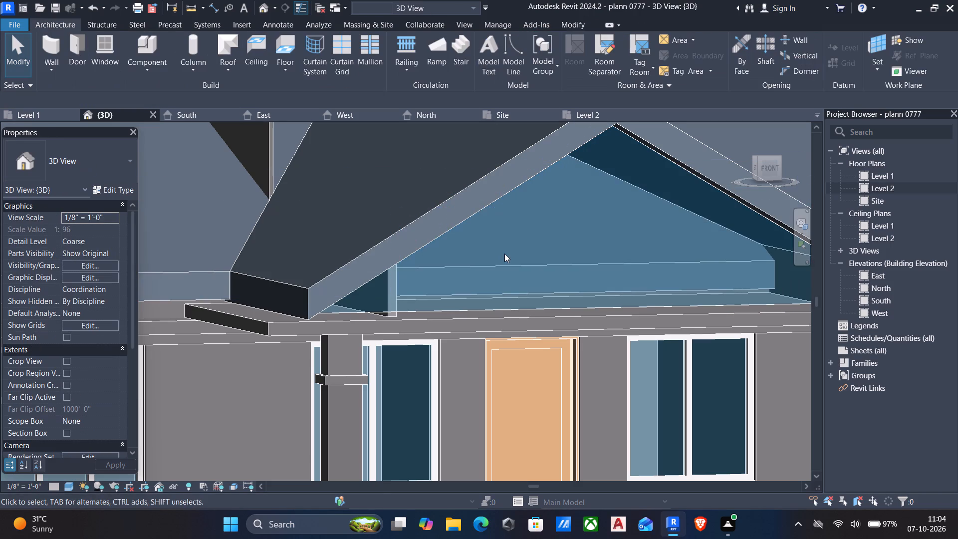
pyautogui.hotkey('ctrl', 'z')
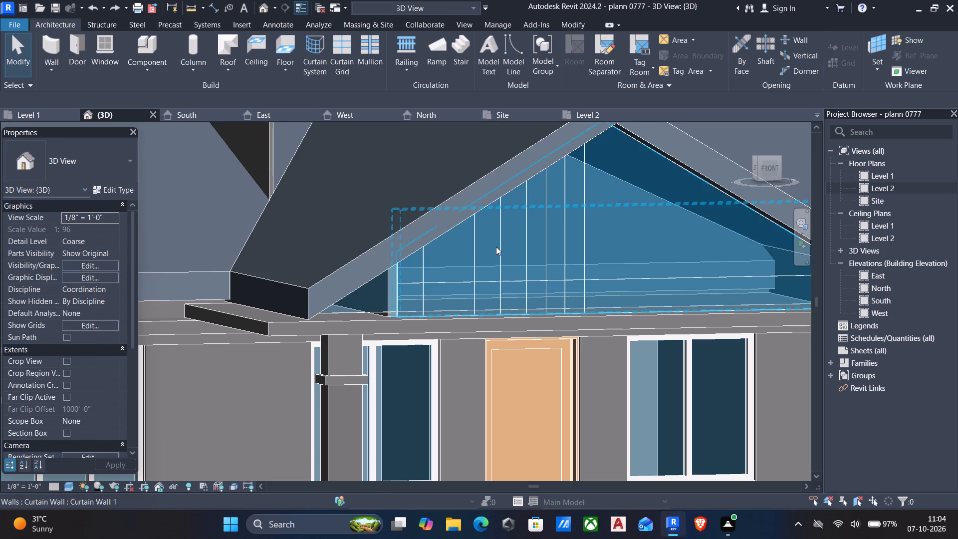
# Delete the originally fourth vertical grid line, the one 1' 0" beyond the third, from the curtain wall.
pyautogui.scroll(3, 496, 246)
pyautogui.click(501, 188)
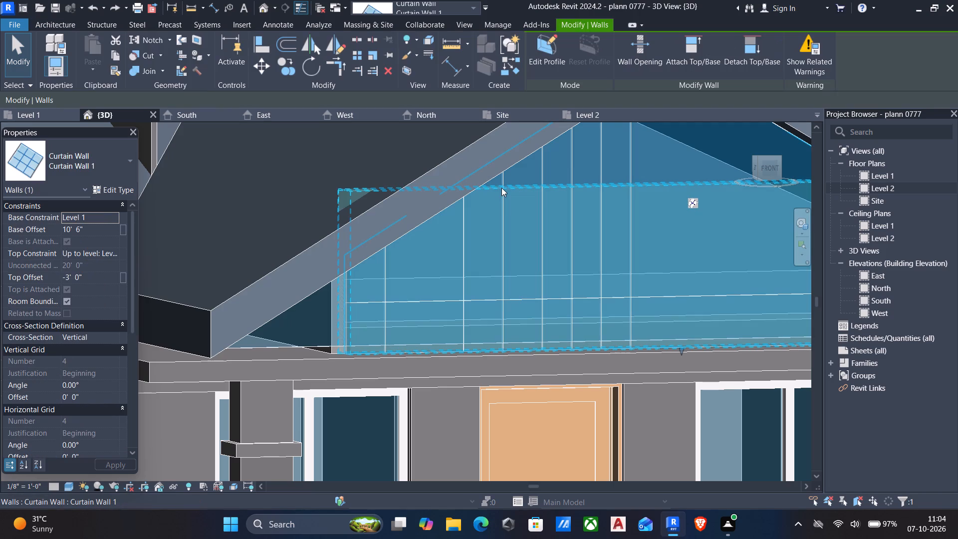
pyautogui.press('Escape')
pyautogui.click(500, 181)
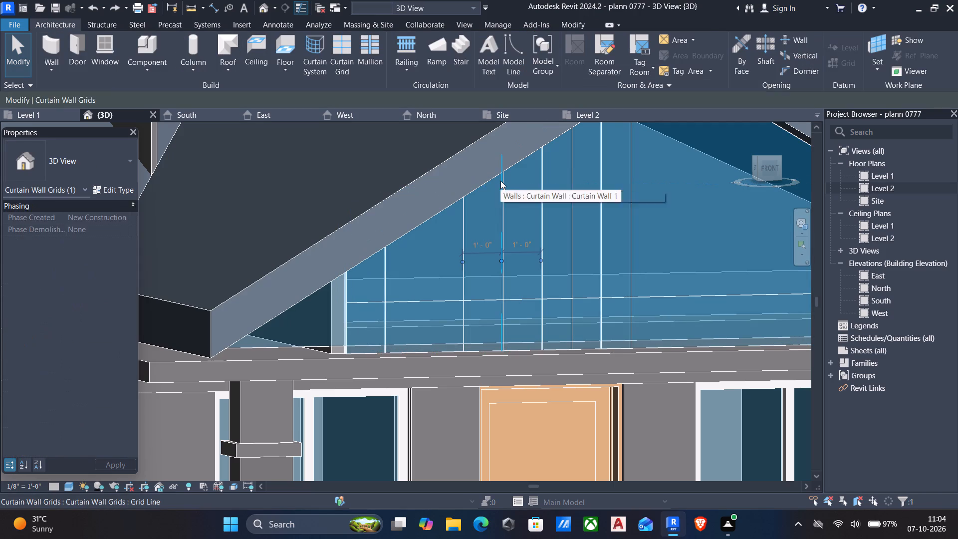
pyautogui.press('Delete')
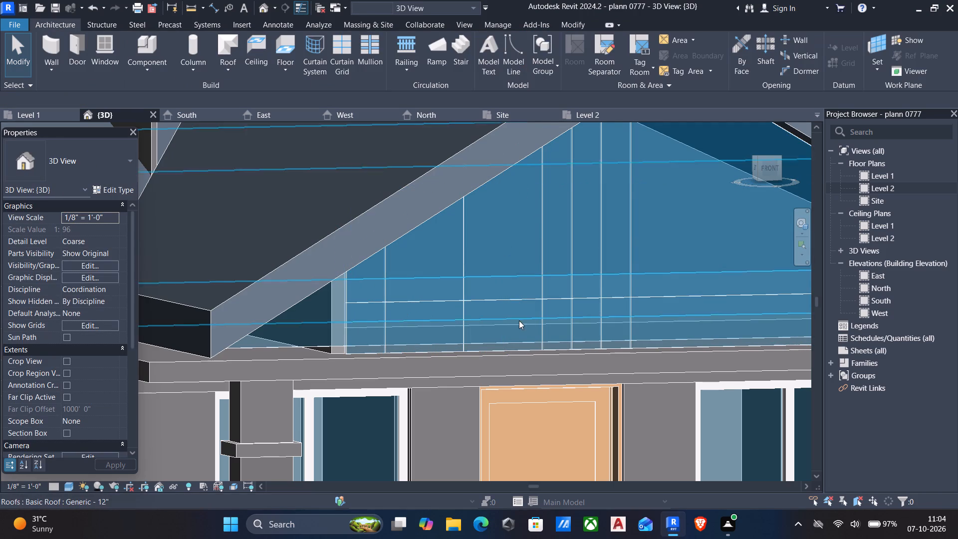
# Delete the fourth vertical grid line from the curtain wall's left end.
pyautogui.click(573, 285)
pyautogui.press('Delete')
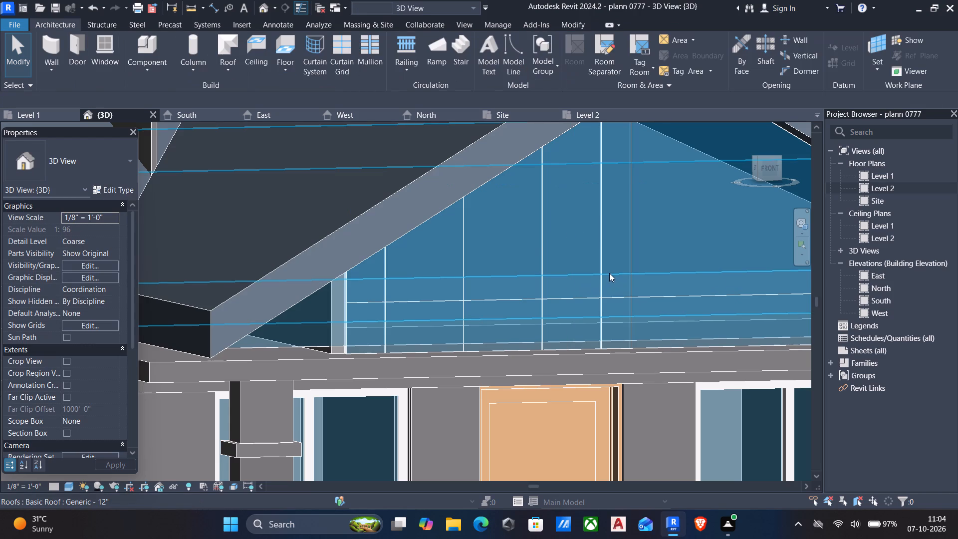
# Set the curtain wall's fourth and fifth vertical grid lines each 2' from the grid line before it.
pyautogui.click(605, 272)
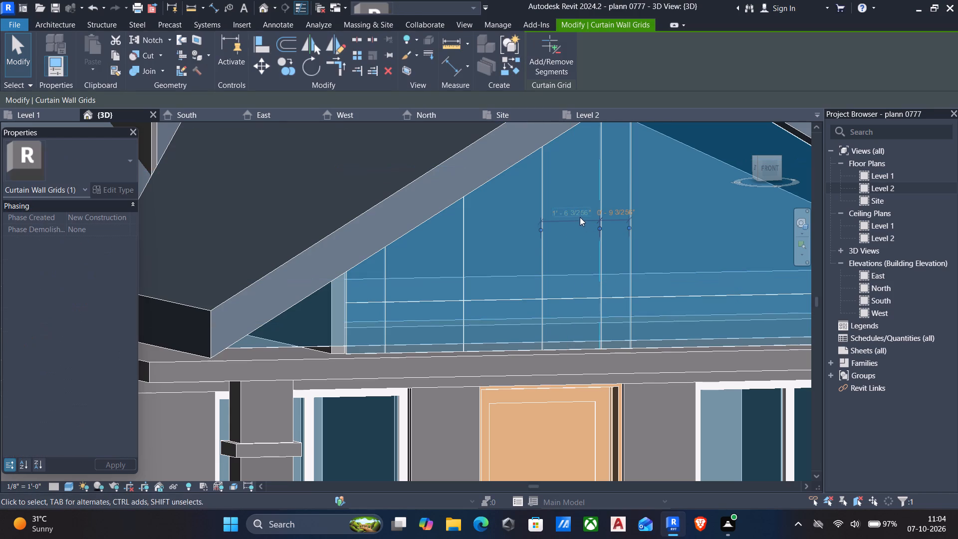
pyautogui.click(461, 265)
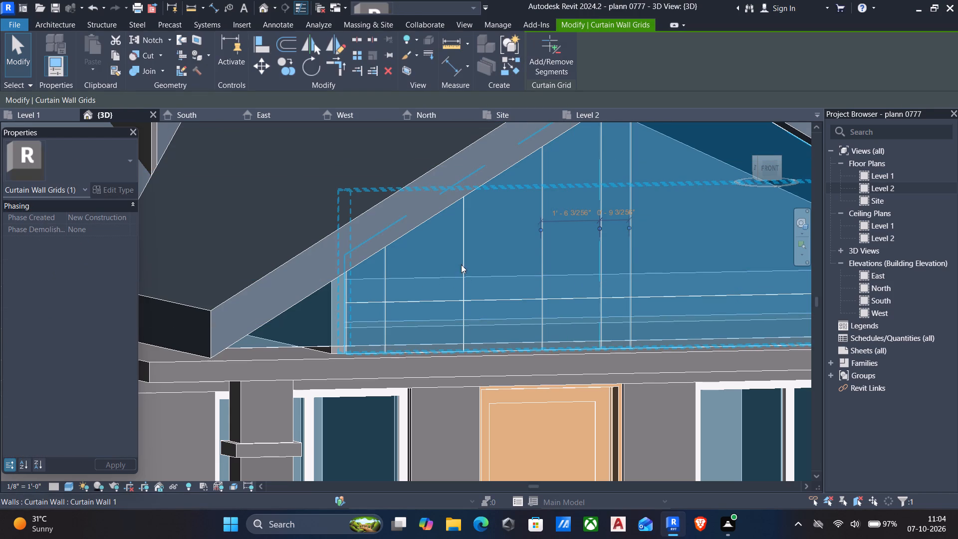
pyautogui.click(602, 238)
pyautogui.click(574, 212)
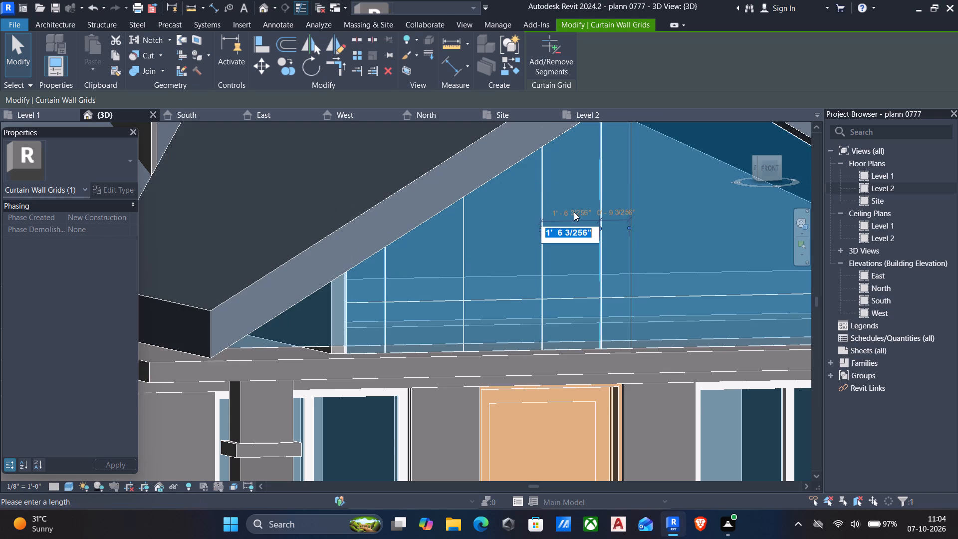
pyautogui.write("2'")
pyautogui.press('Return')
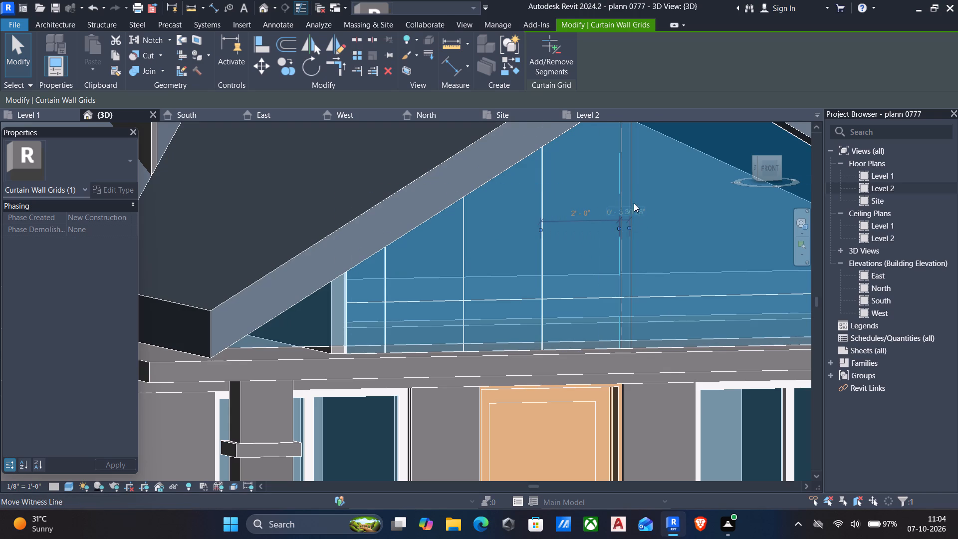
pyautogui.click(629, 199)
pyautogui.click(626, 203)
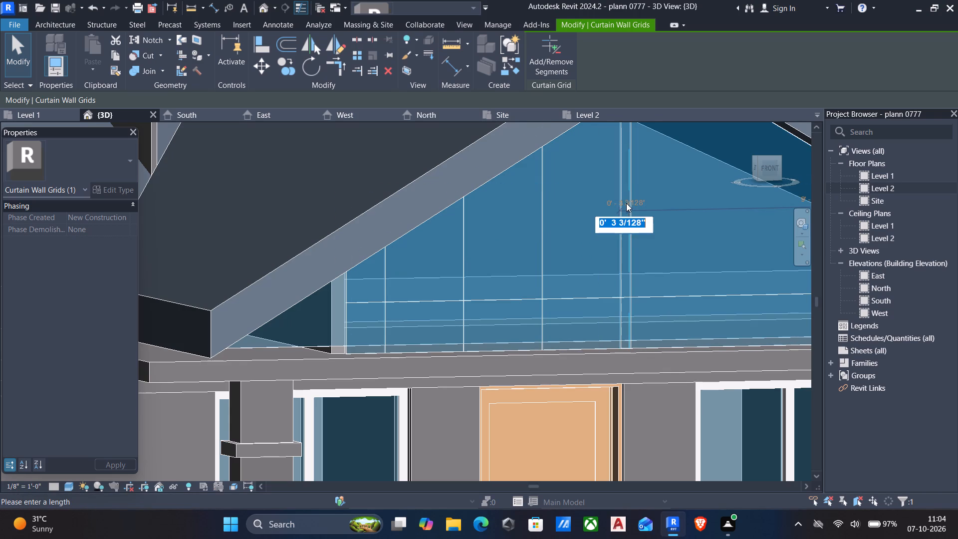
pyautogui.write("2'")
pyautogui.press('Return')
# Place three more vertical curtain grid lines on the gable's right half, each about 2' beyond the previous one.
pyautogui.scroll(-6, 626, 203)
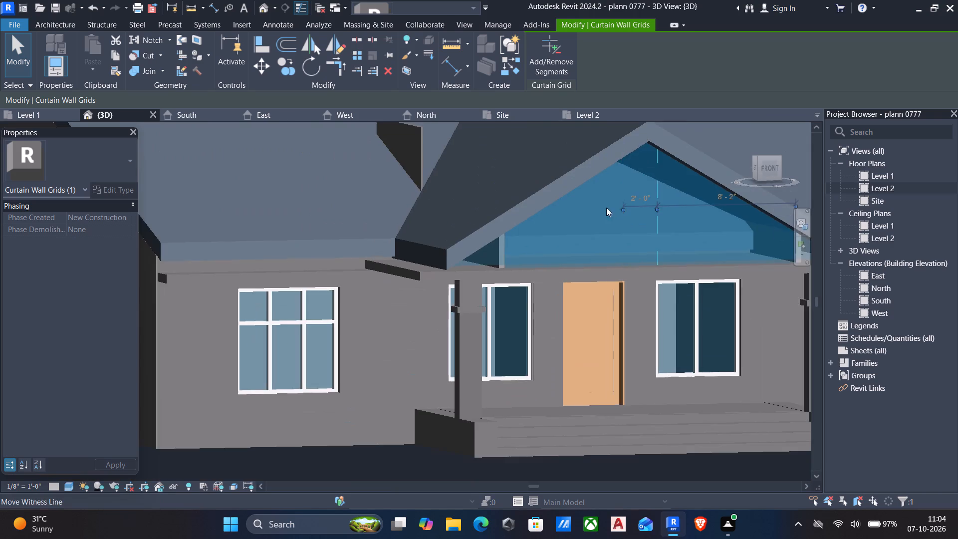
pyautogui.scroll(5, 505, 246)
pyautogui.scroll(-4, 515, 270)
pyautogui.moveTo(515, 273); pyautogui.dragTo(466, 280, button='middle')
pyautogui.scroll(-2, 556, 326)
pyautogui.moveTo(536, 349); pyautogui.dragTo(514, 355, button='middle')
pyautogui.press('c')
pyautogui.press('s')
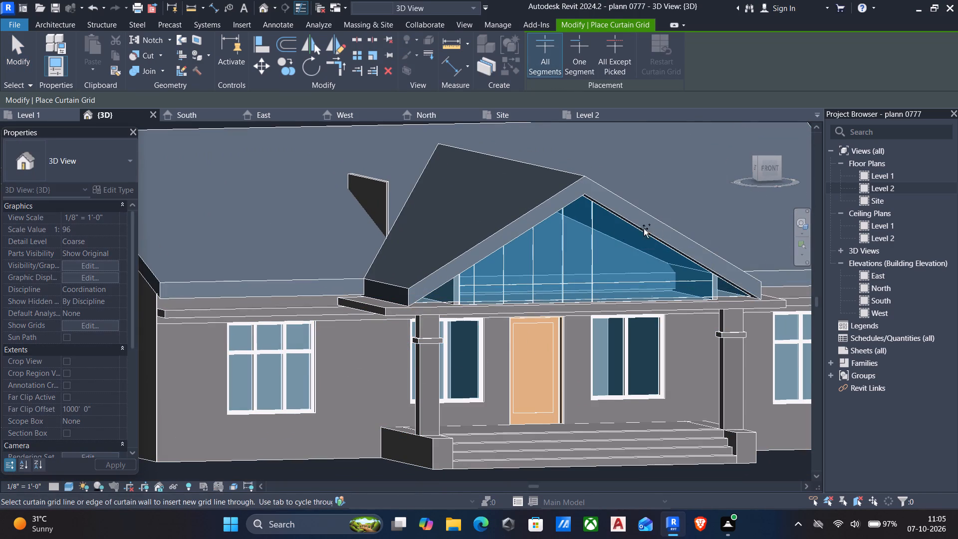
pyautogui.scroll(4, 614, 231)
pyautogui.click(626, 210)
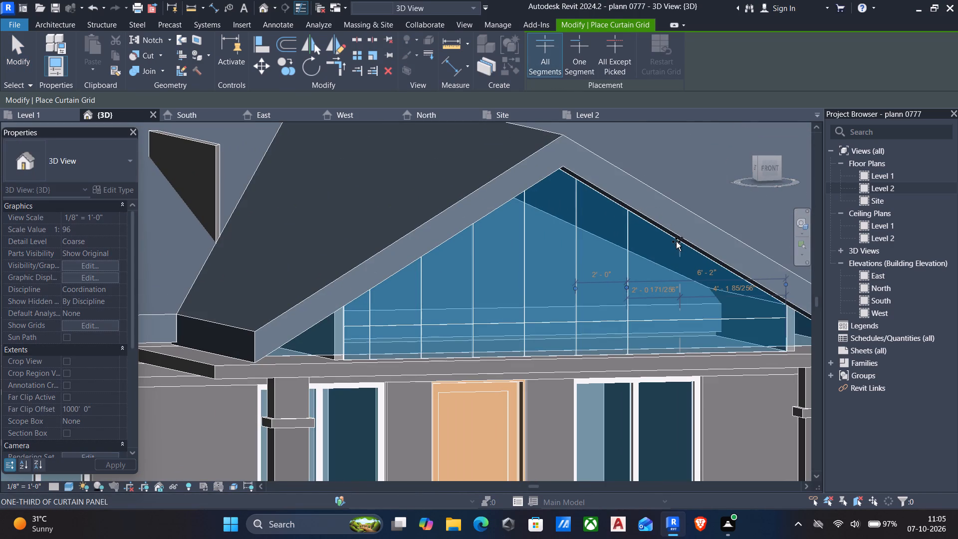
pyautogui.scroll(4, 676, 242)
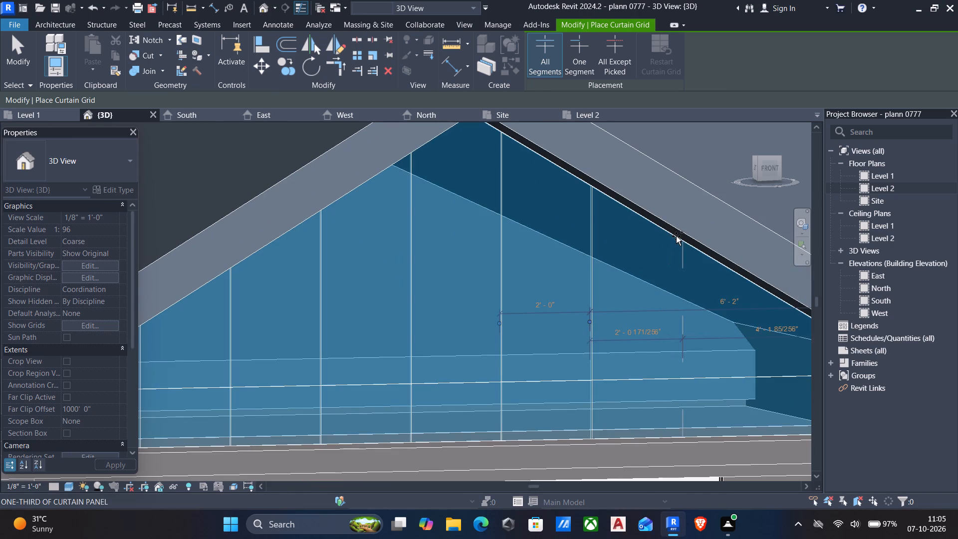
pyautogui.click(676, 236)
pyautogui.scroll(-3, 679, 245)
pyautogui.scroll(2, 753, 284)
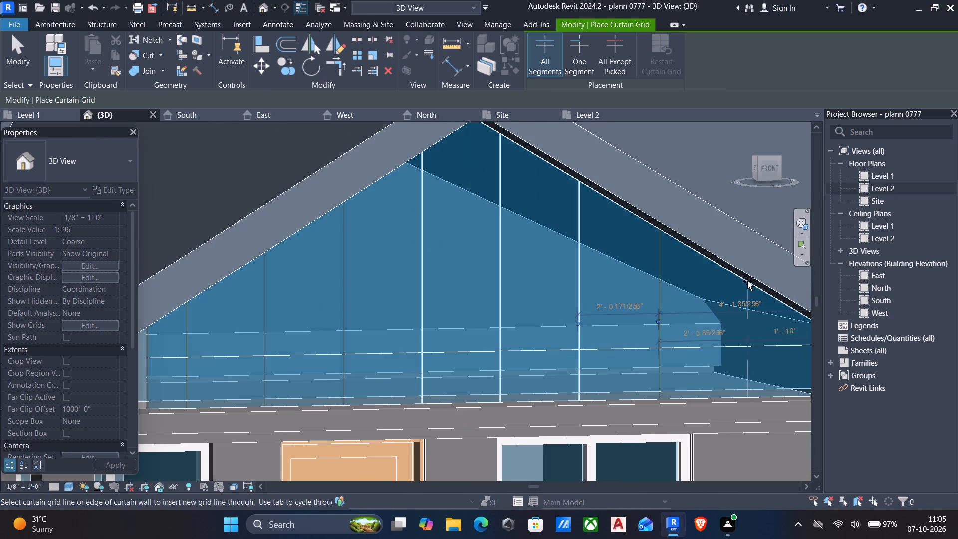
pyautogui.click(742, 278)
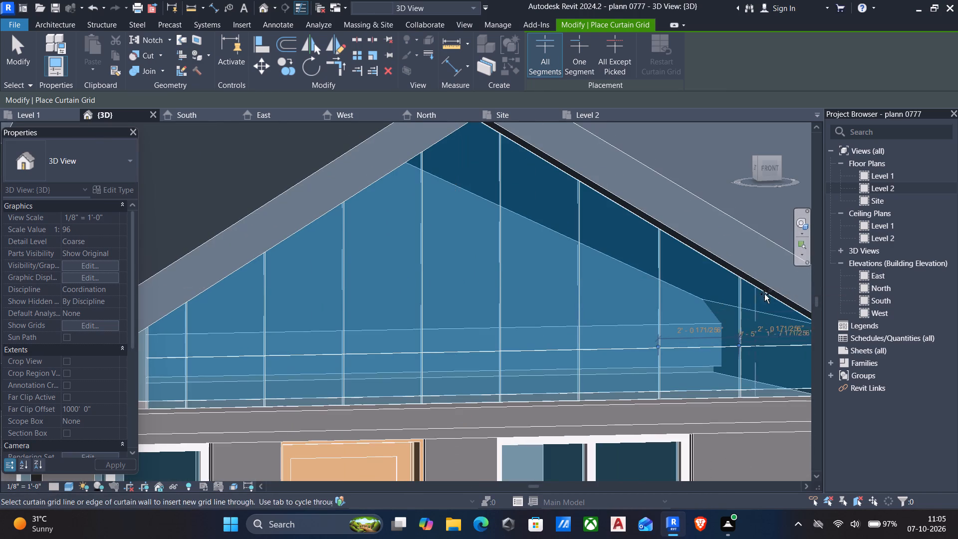
pyautogui.scroll(-1, 774, 298)
pyautogui.press('Escape')
pyautogui.press('Escape')
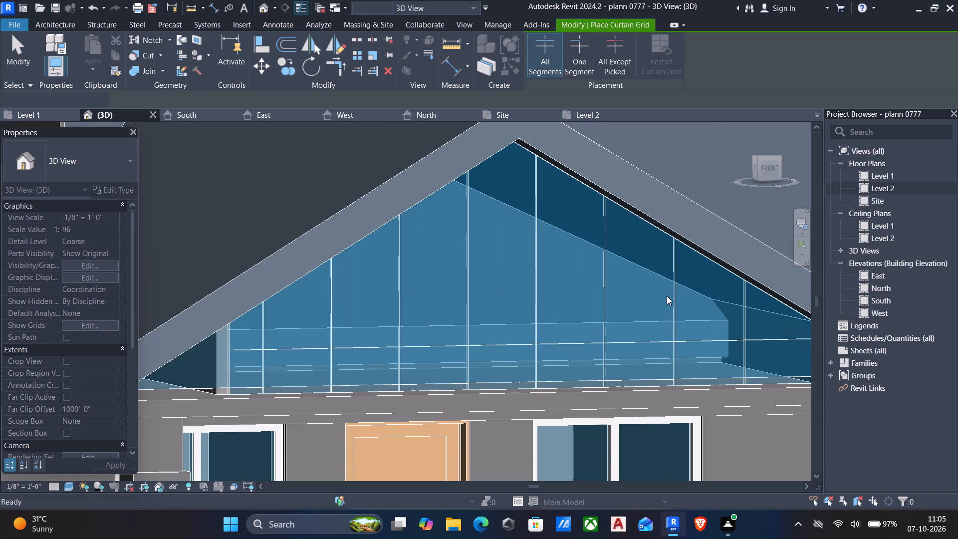
# Set the seventh and eighth vertical grid lines from the left each exactly 2' from the preceding grid line.
pyautogui.click(676, 297)
pyautogui.click(641, 306)
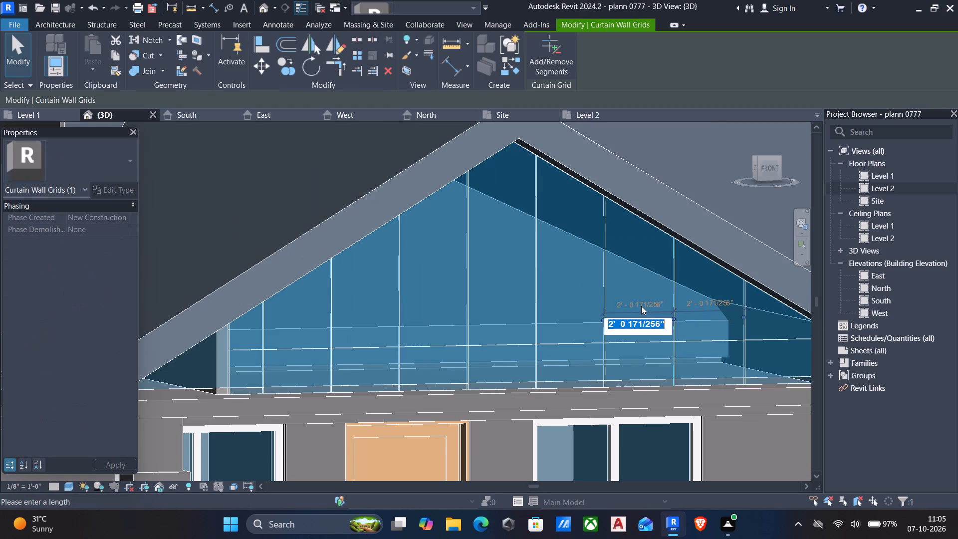
pyautogui.write("2'")
pyautogui.press('Return')
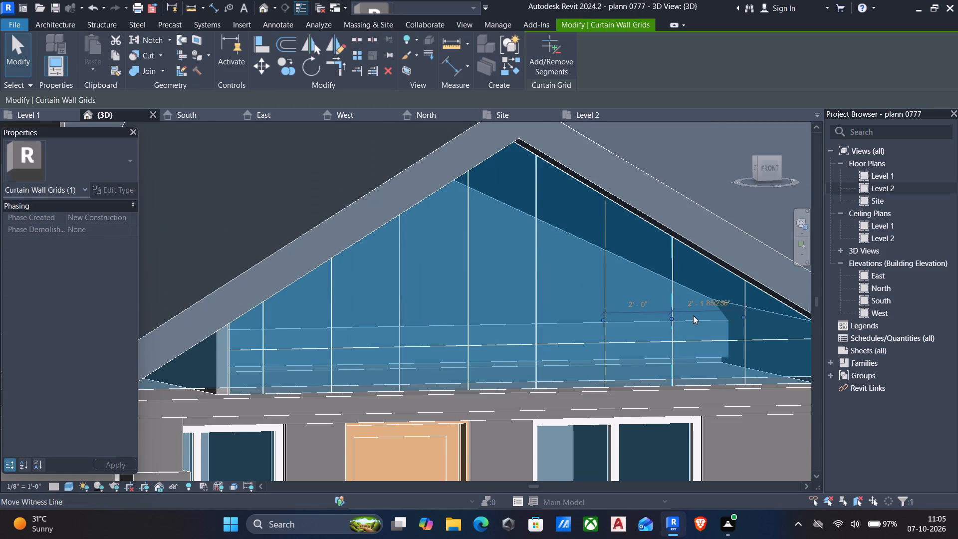
pyautogui.scroll(-1, 711, 320)
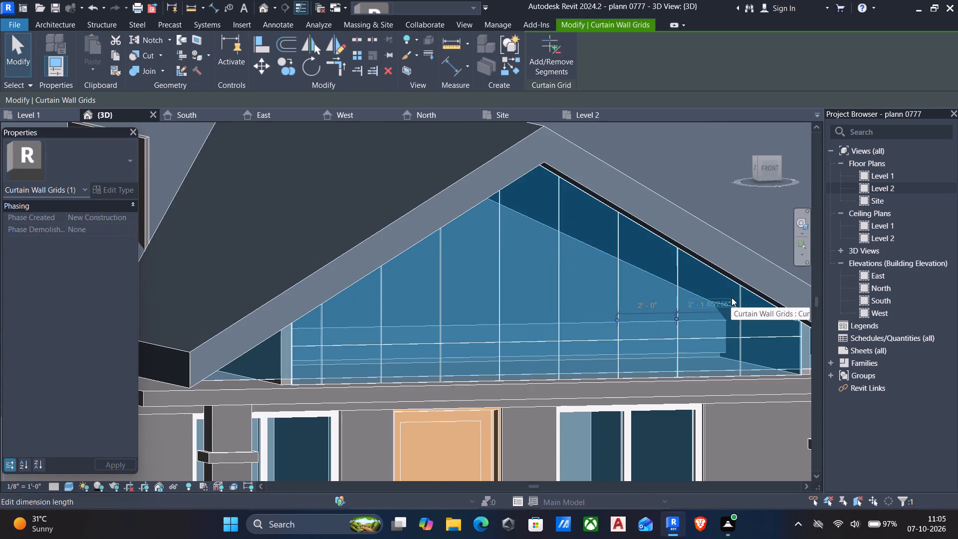
pyautogui.click(739, 296)
pyautogui.click(713, 323)
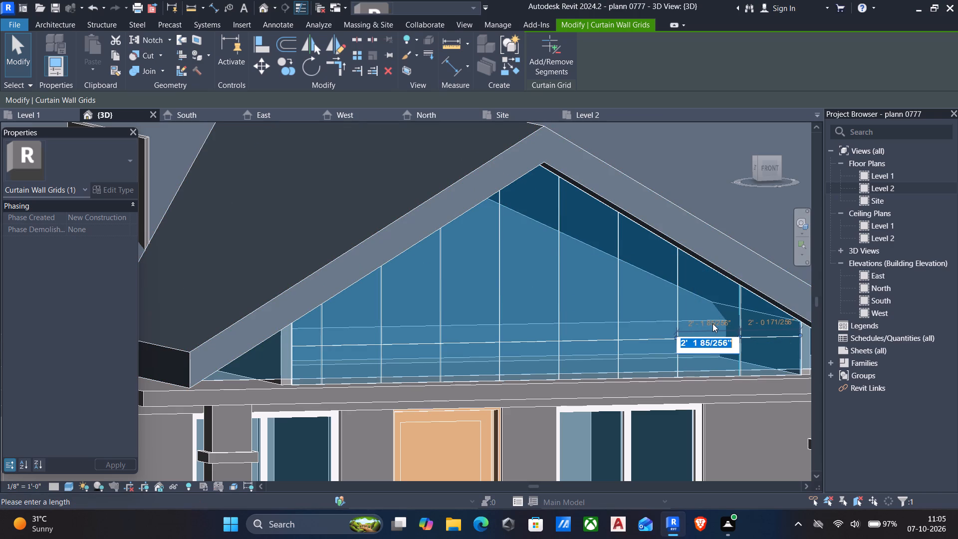
pyautogui.write("2'")
pyautogui.press('Return')
pyautogui.scroll(-4, 716, 328)
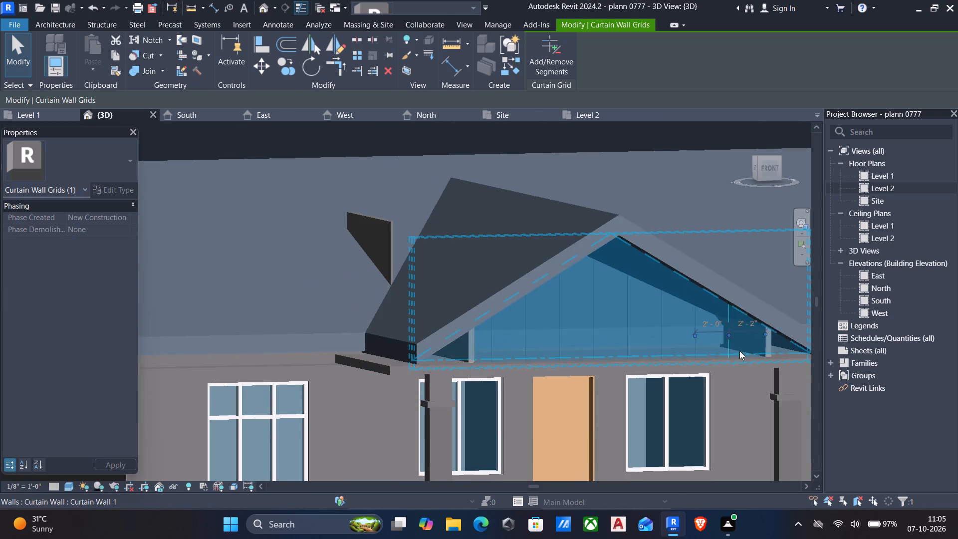
pyautogui.press('Escape')
# Place a ninth vertical curtain grid line between the eighth and the curtain wall's right end, about 8.7 inches from that end.
pyautogui.scroll(-3, 740, 351)
pyautogui.keyDown('shift'); pyautogui.moveTo(731, 354); pyautogui.dragTo(700, 356, button='middle'); pyautogui.keyUp('shift')
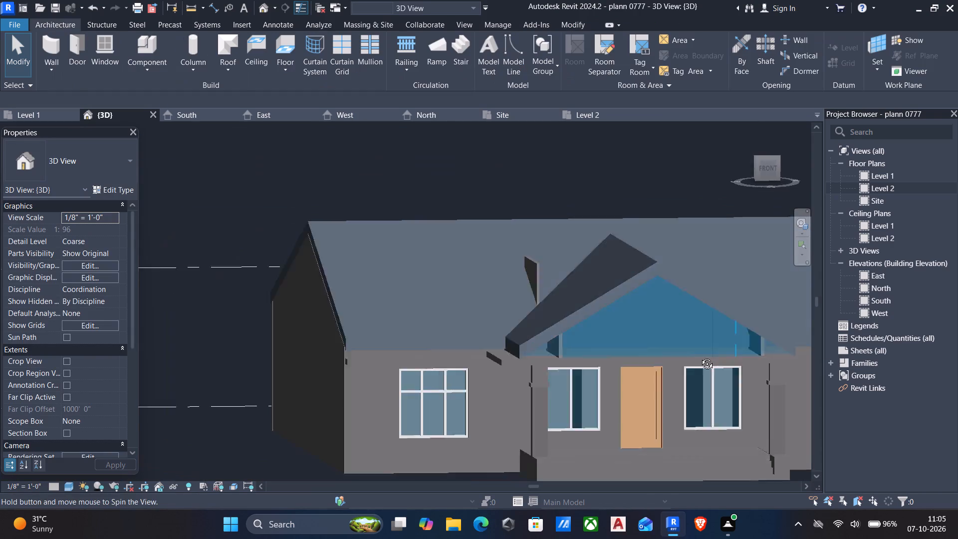
pyautogui.keyDown('shift'); pyautogui.moveTo(700, 356); pyautogui.dragTo(688, 354, button='middle'); pyautogui.keyUp('shift')
pyautogui.scroll(4, 837, 303)
pyautogui.scroll(4, 633, 347)
pyautogui.keyDown('shift'); pyautogui.scroll(-2, 629, 356); pyautogui.keyUp('shift')
pyautogui.keyDown('shift'); pyautogui.moveTo(629, 356); pyautogui.dragTo(637, 354, button='middle'); pyautogui.keyUp('shift')
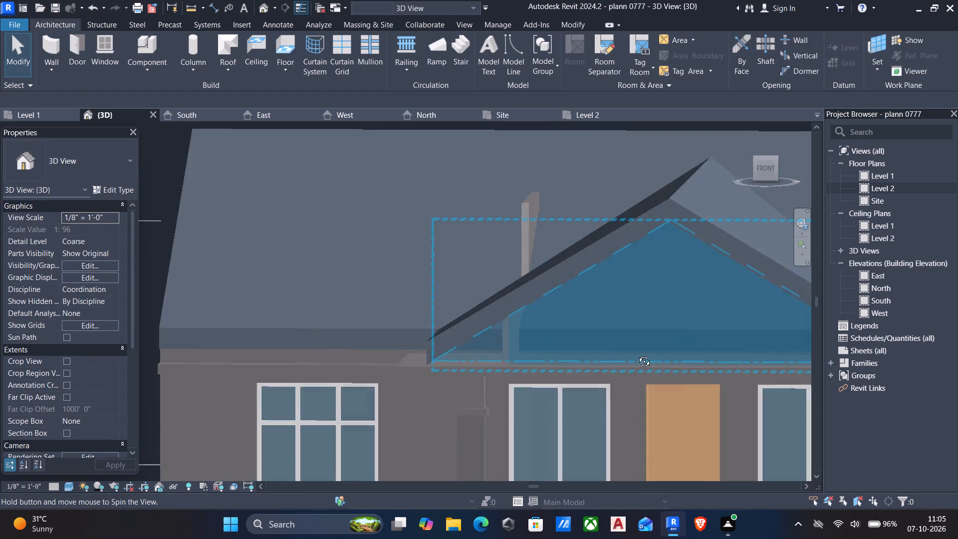
pyautogui.keyDown('shift'); pyautogui.moveTo(637, 354); pyautogui.dragTo(656, 349, button='middle'); pyautogui.keyUp('shift')
pyautogui.scroll(2, 677, 348)
pyautogui.scroll(-7, 686, 352)
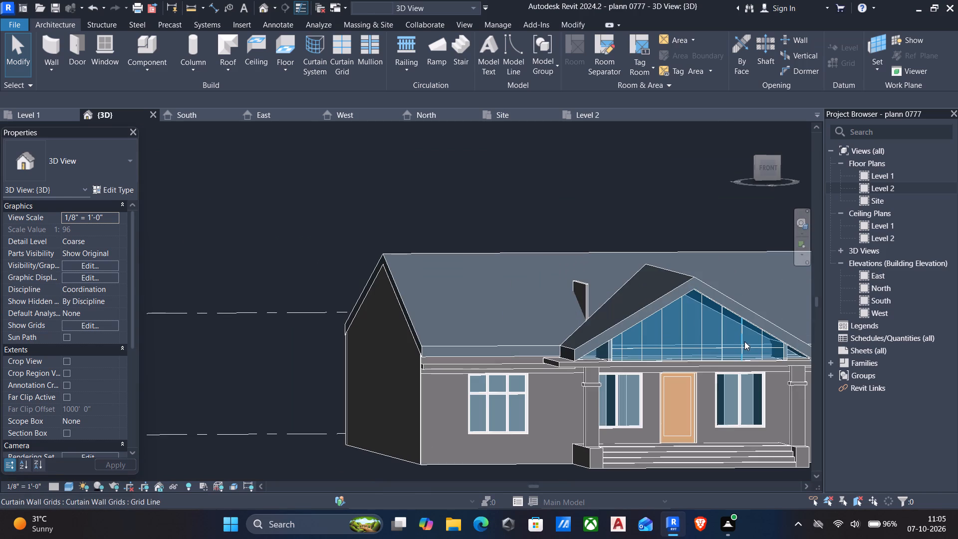
pyautogui.click(743, 341)
pyautogui.write('cs')
pyautogui.scroll(4, 790, 345)
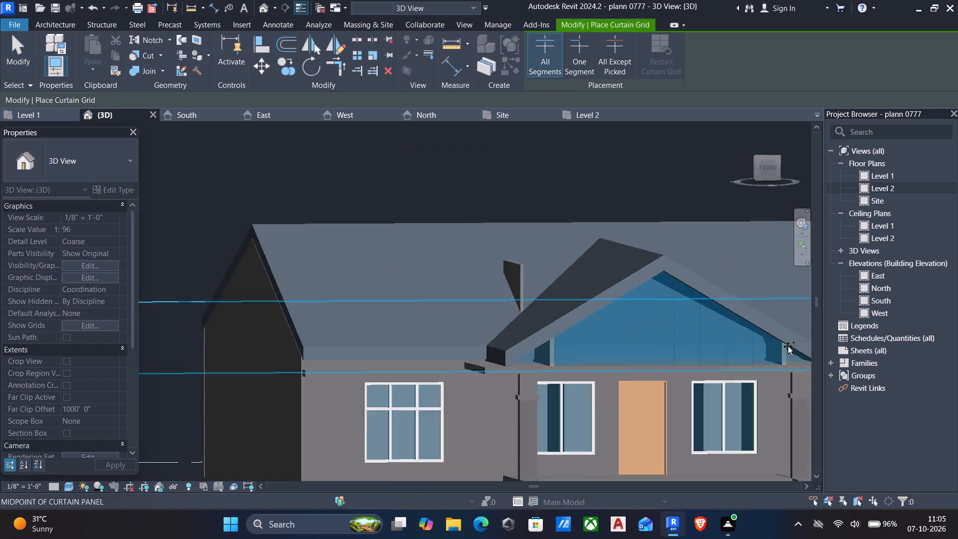
pyautogui.scroll(7, 778, 345)
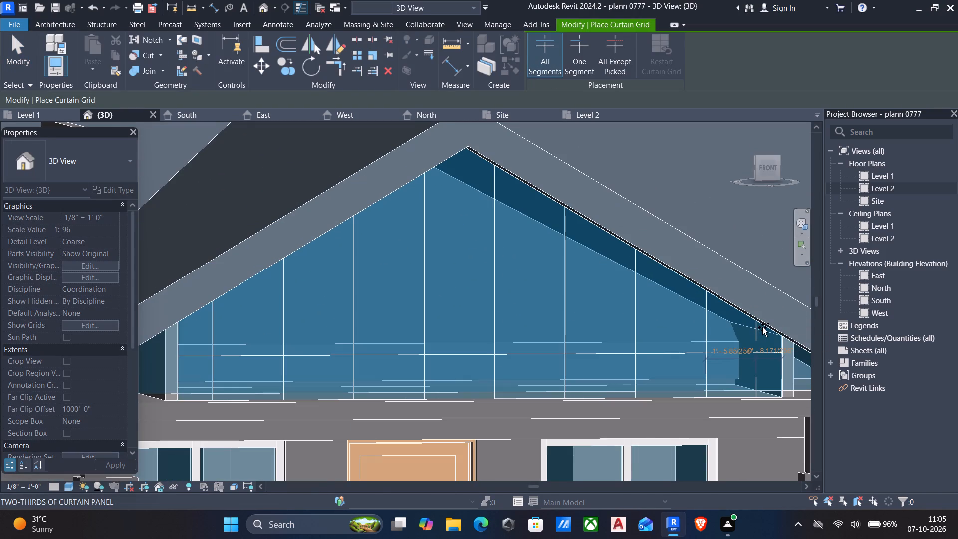
pyautogui.scroll(2, 762, 327)
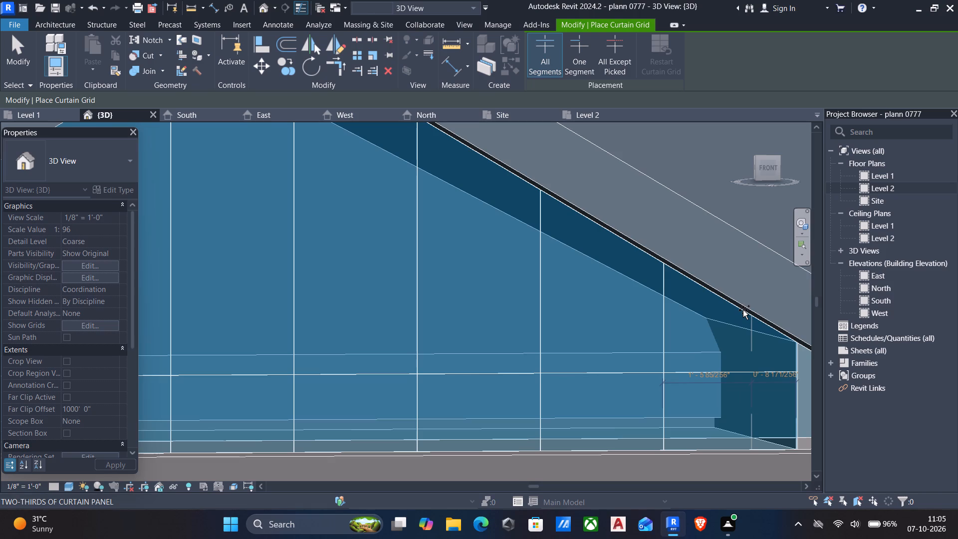
pyautogui.click(743, 310)
pyautogui.scroll(-10, 743, 310)
pyautogui.press('Escape')
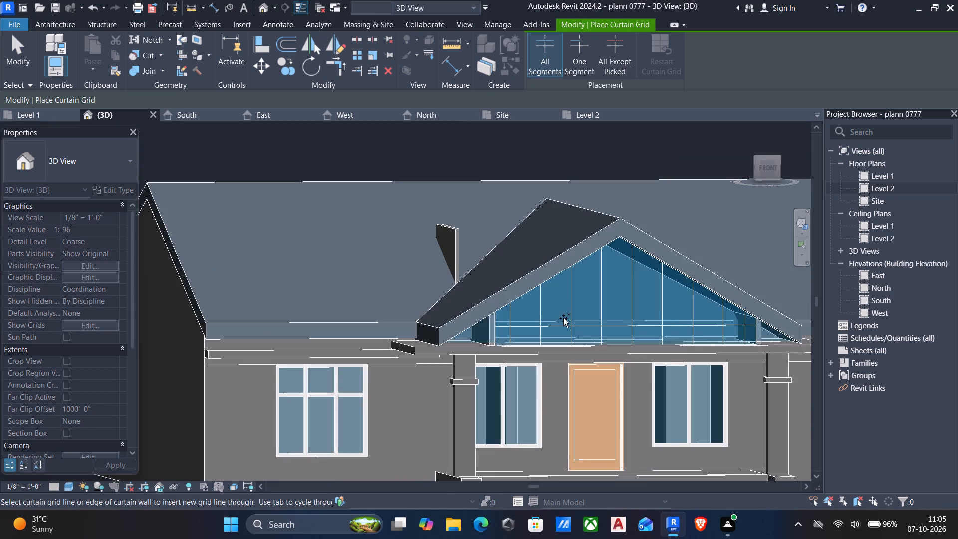
pyautogui.scroll(4, 542, 319)
pyautogui.scroll(-5, 541, 319)
pyautogui.press('Escape')
# Set the ninth vertical grid line 1' from the curtain wall's right end.
pyautogui.scroll(-4, 668, 341)
pyautogui.moveTo(667, 346); pyautogui.dragTo(645, 351, button='middle')
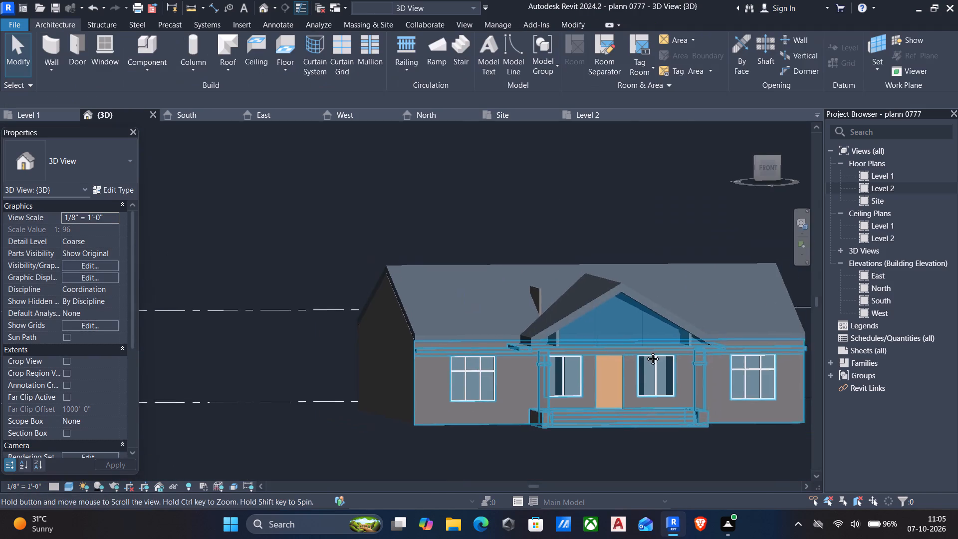
pyautogui.moveTo(645, 351); pyautogui.dragTo(633, 350, button='middle')
pyautogui.scroll(4, 636, 349)
pyautogui.scroll(5, 695, 330)
pyautogui.scroll(2, 634, 338)
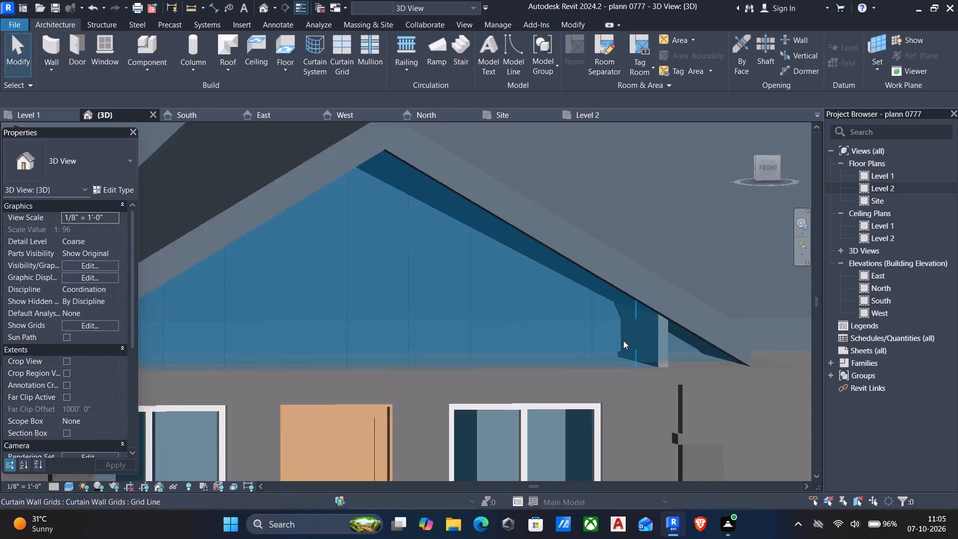
pyautogui.scroll(2, 623, 340)
pyautogui.click(641, 336)
pyautogui.click(663, 320)
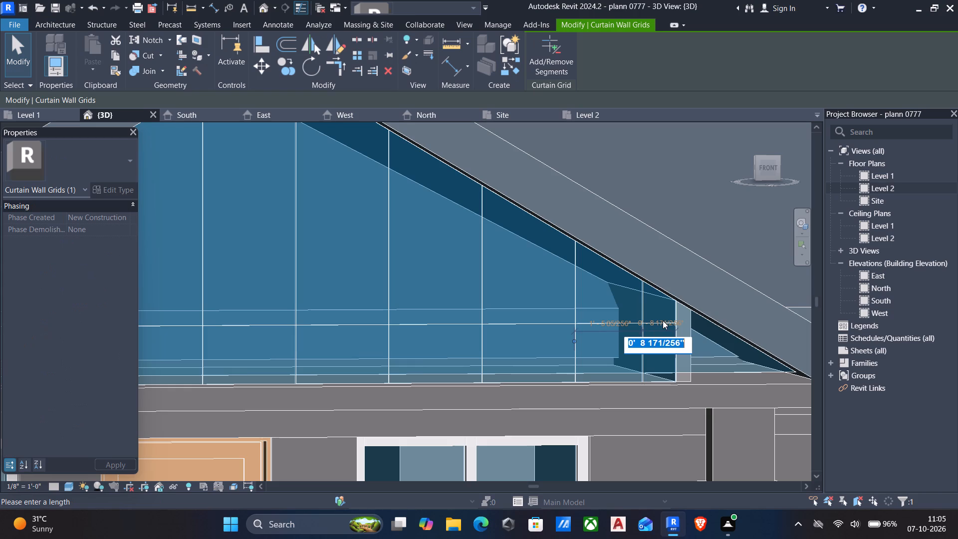
pyautogui.write("1'")
pyautogui.press('Return')
pyautogui.scroll(-4, 658, 324)
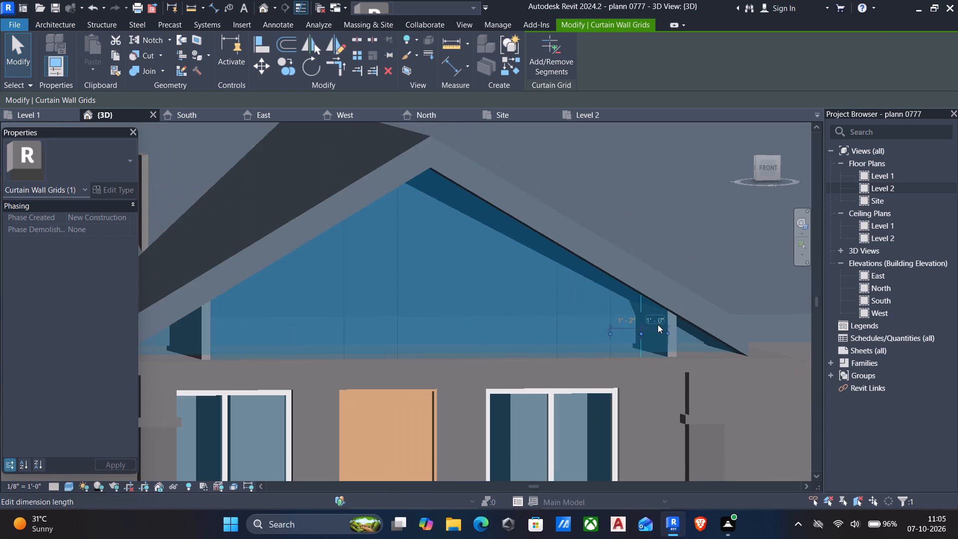
pyautogui.press('Escape')
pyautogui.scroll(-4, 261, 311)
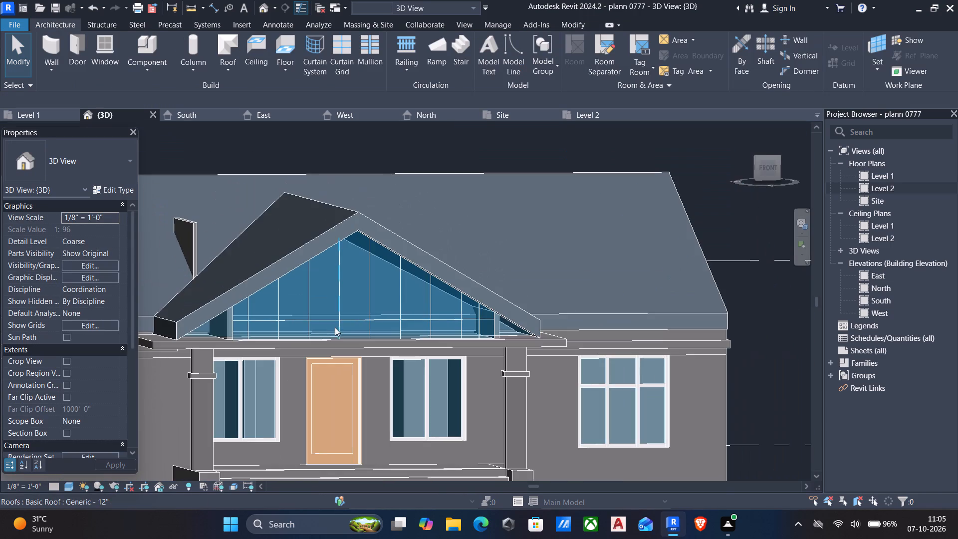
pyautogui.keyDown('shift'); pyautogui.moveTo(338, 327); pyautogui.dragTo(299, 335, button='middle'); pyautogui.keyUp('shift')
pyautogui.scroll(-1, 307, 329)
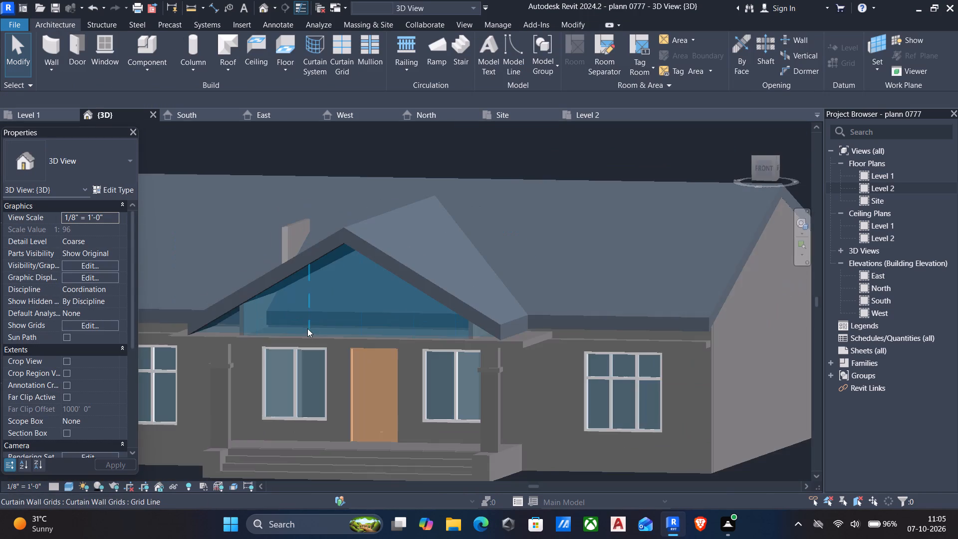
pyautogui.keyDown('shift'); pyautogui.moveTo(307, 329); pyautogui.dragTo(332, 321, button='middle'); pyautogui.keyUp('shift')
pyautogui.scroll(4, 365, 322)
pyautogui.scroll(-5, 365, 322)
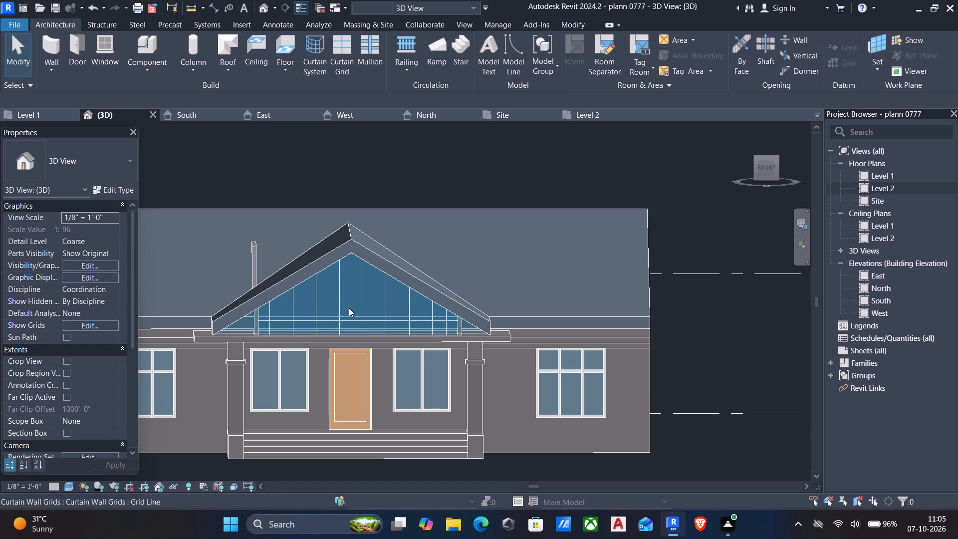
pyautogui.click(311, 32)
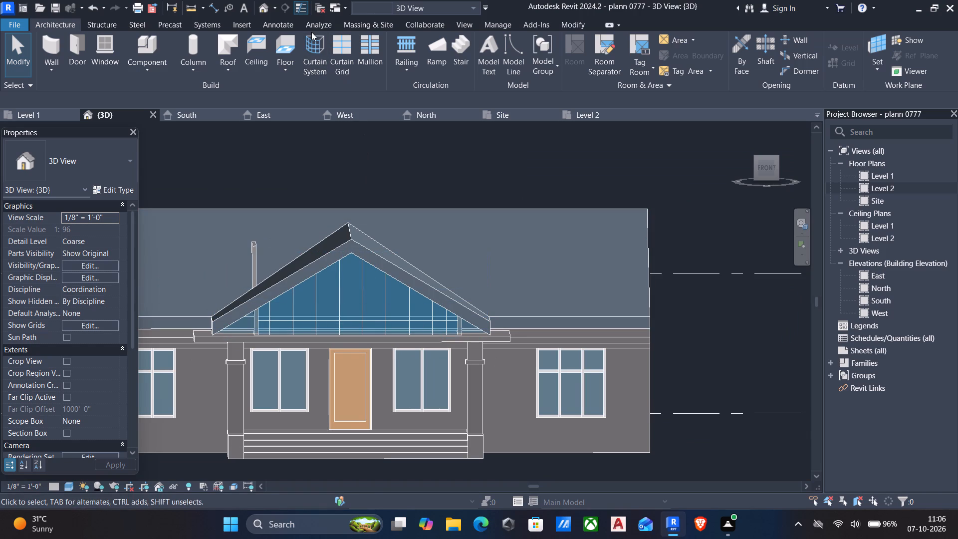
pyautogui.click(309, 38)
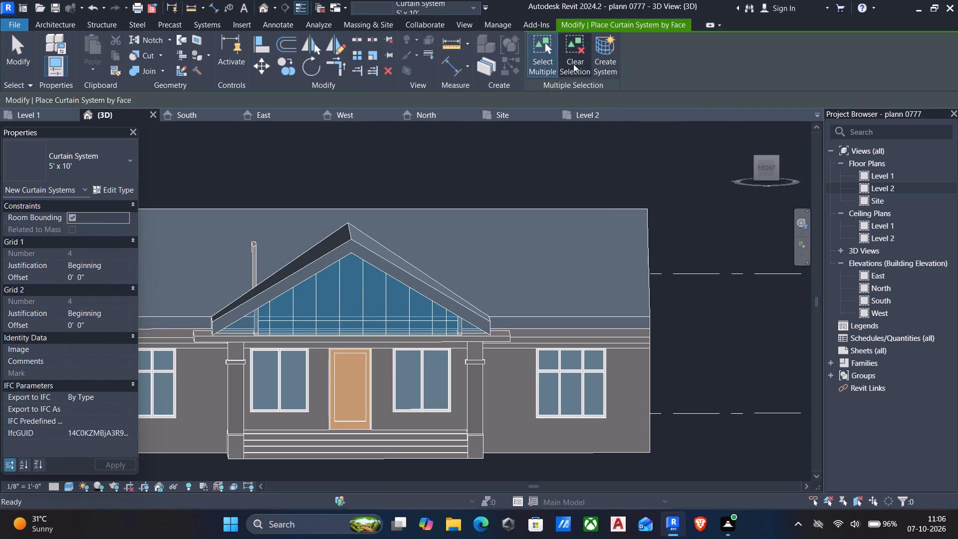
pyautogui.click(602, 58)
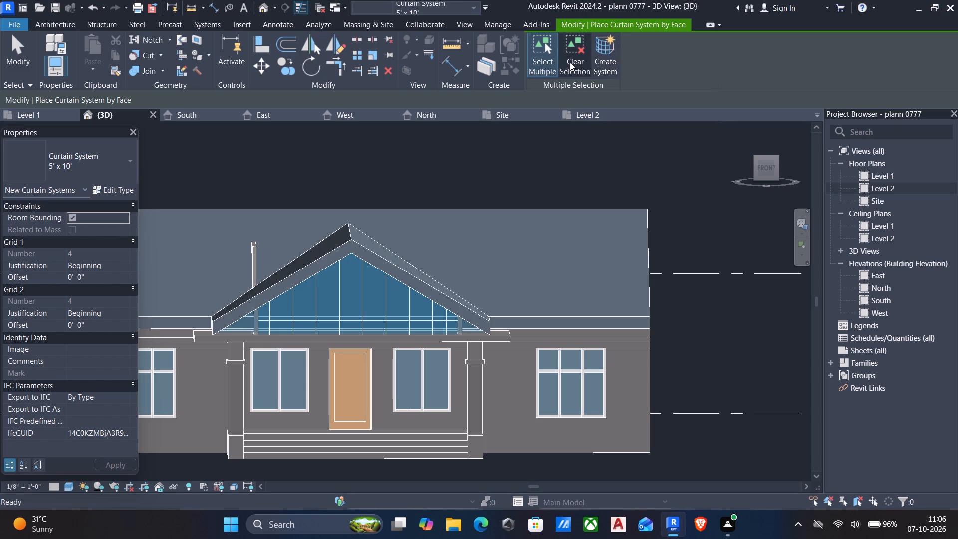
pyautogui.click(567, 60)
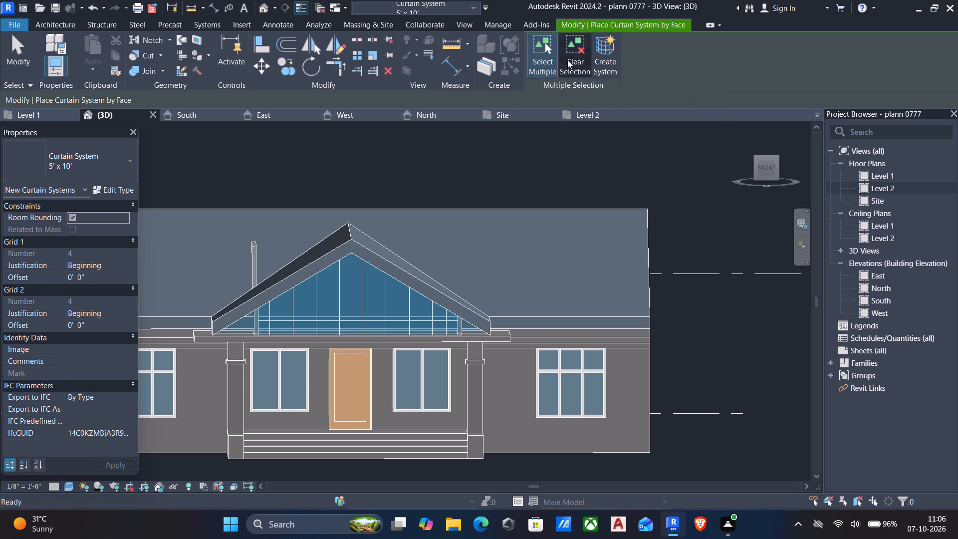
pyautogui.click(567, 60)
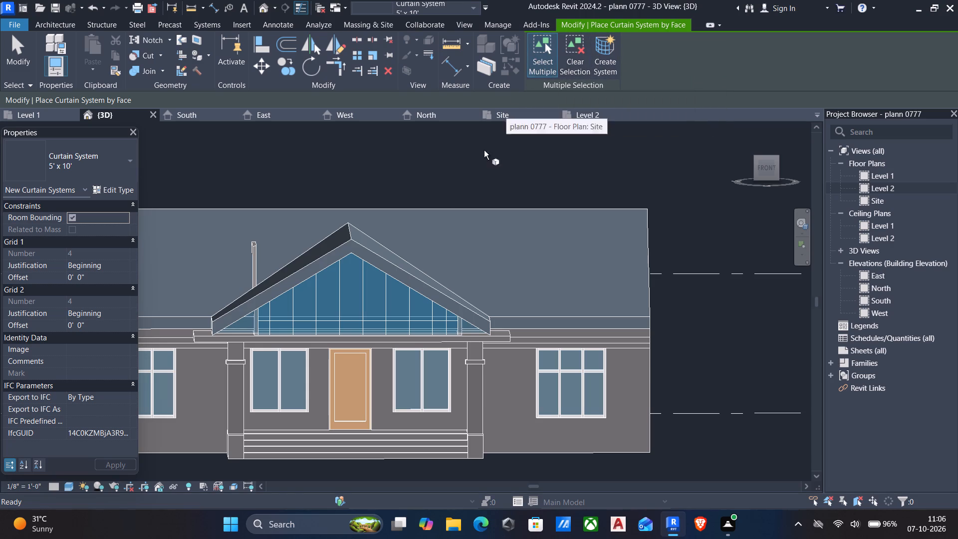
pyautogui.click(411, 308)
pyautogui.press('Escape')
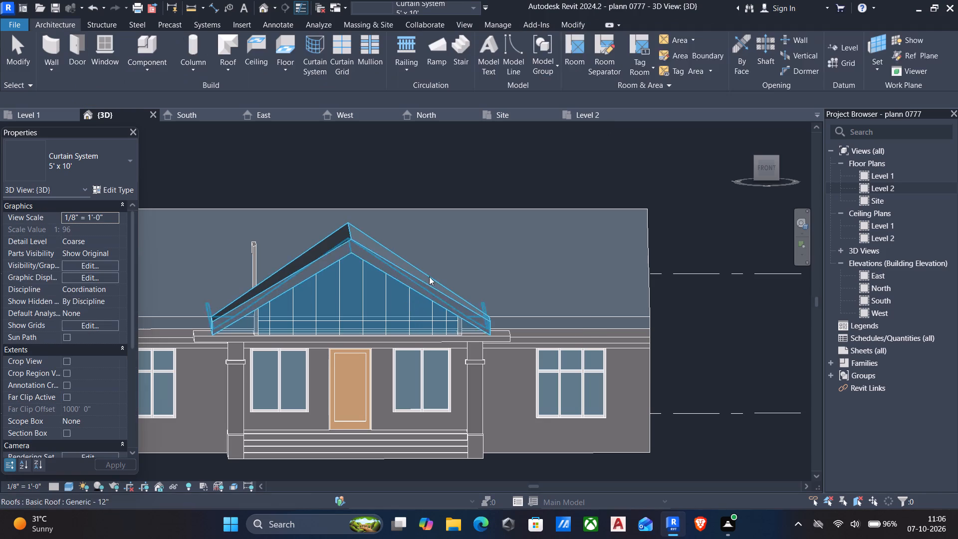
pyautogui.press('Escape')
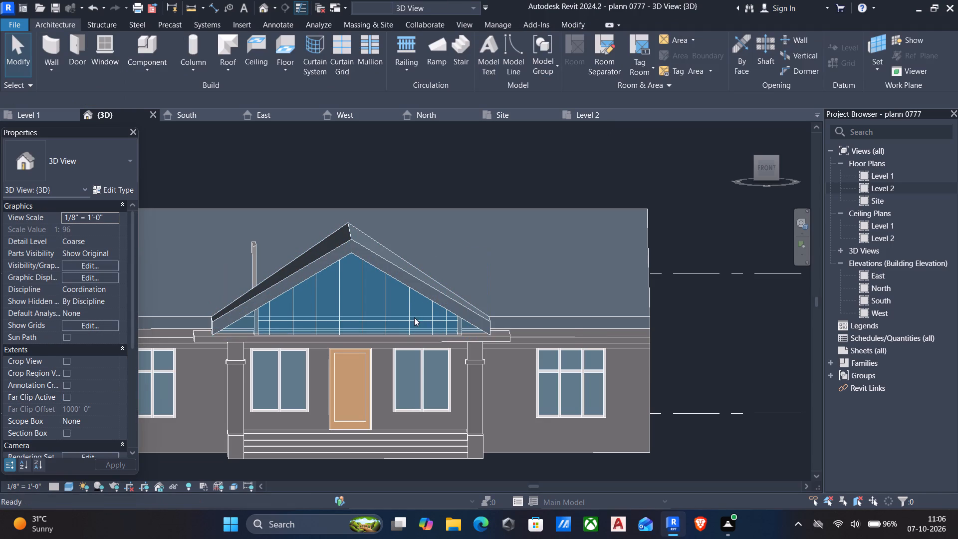
# Delete the two rightmost vertical grid lines, the ninth and the eighth from the left, from the gable's curtain wall.
pyautogui.click(268, 315)
pyautogui.scroll(9, 265, 323)
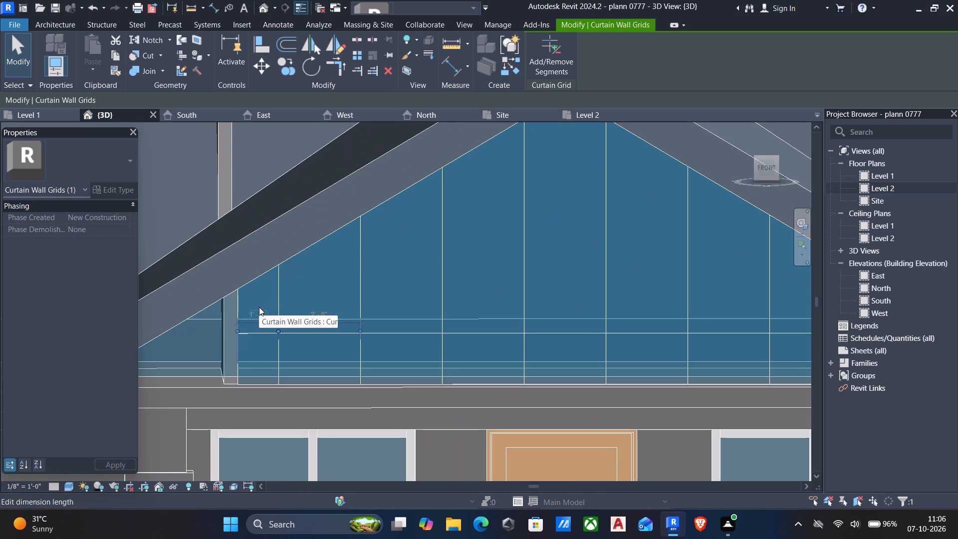
pyautogui.scroll(-6, 261, 313)
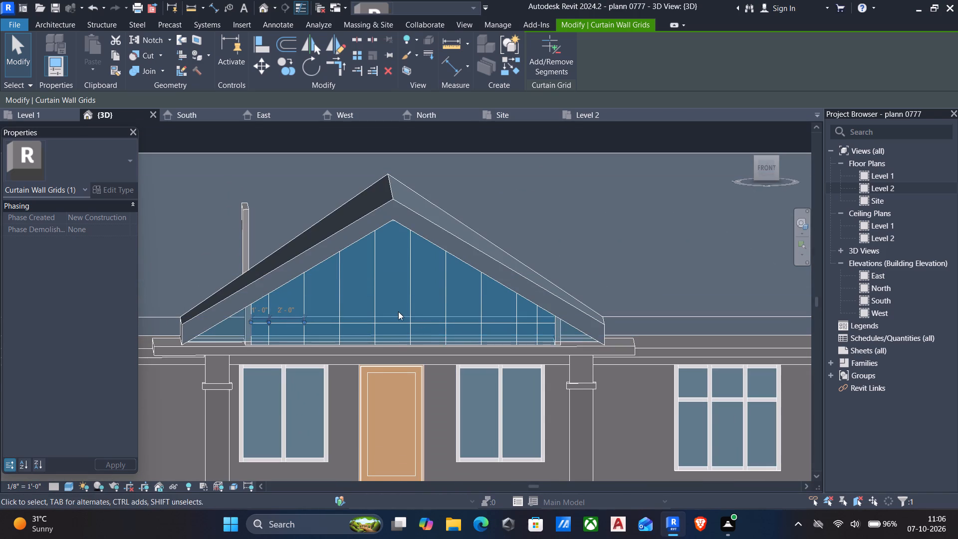
pyautogui.press('Escape')
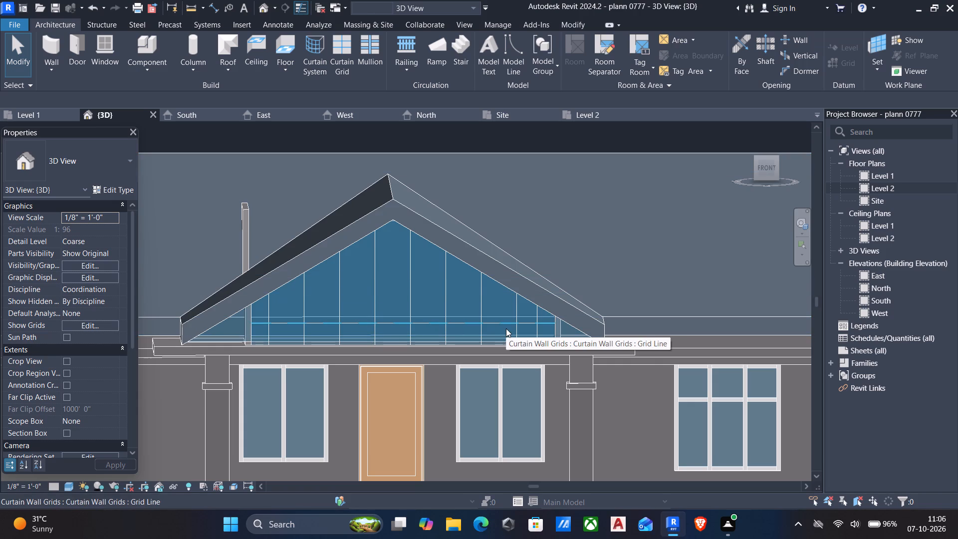
pyautogui.click(536, 327)
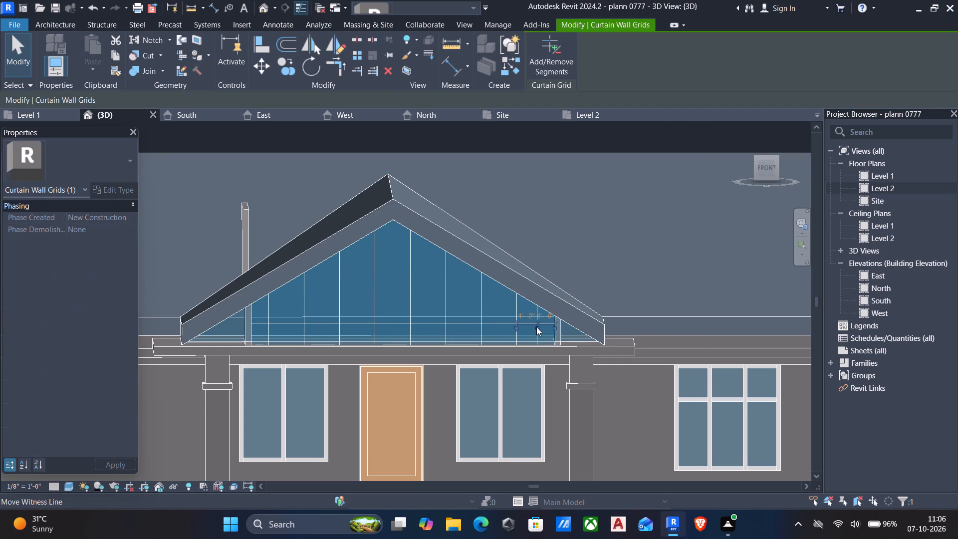
pyautogui.press('Delete')
pyautogui.click(518, 304)
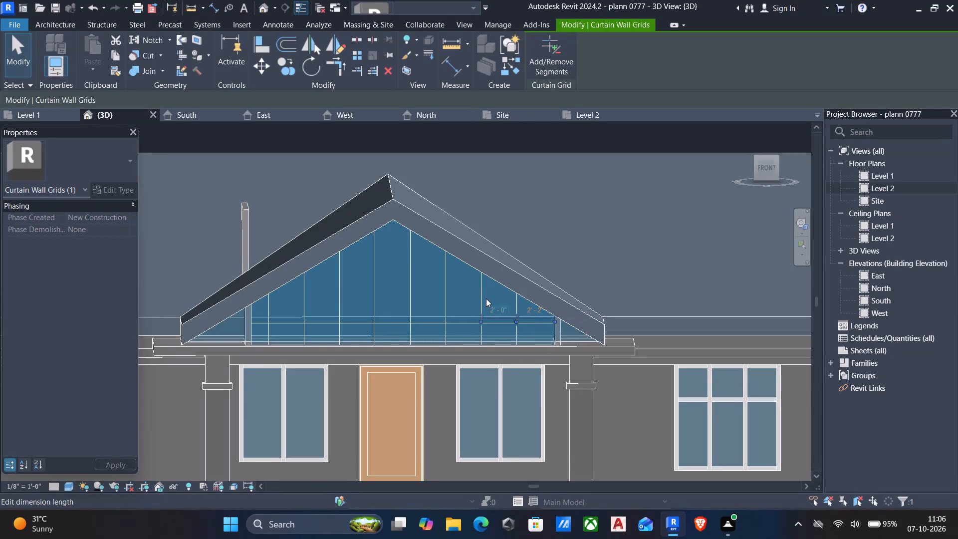
pyautogui.write('sa')
pyautogui.press('Delete')
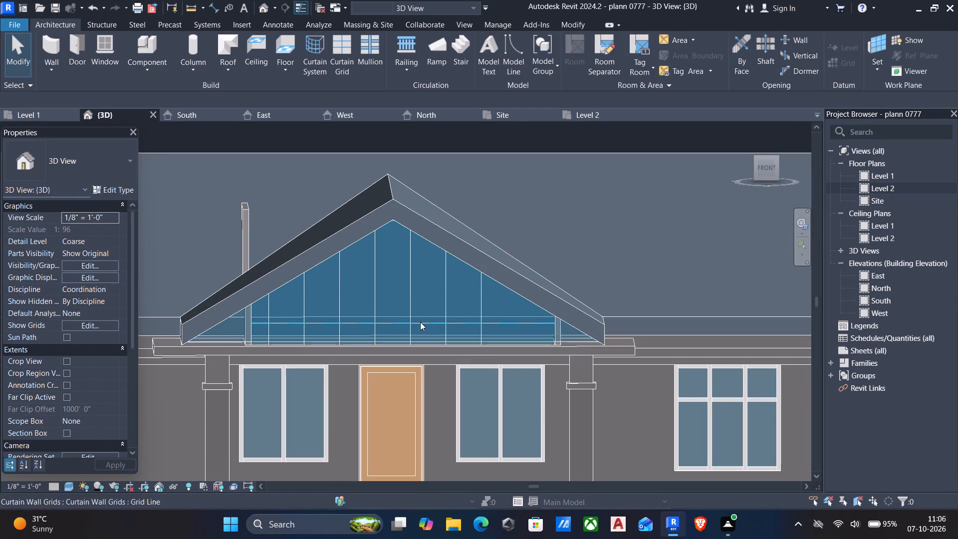
# Delete the remaining seven vertical grid lines from the gable's curtain wall, keeping the horizontal one.
pyautogui.click(476, 294)
pyautogui.click(479, 293)
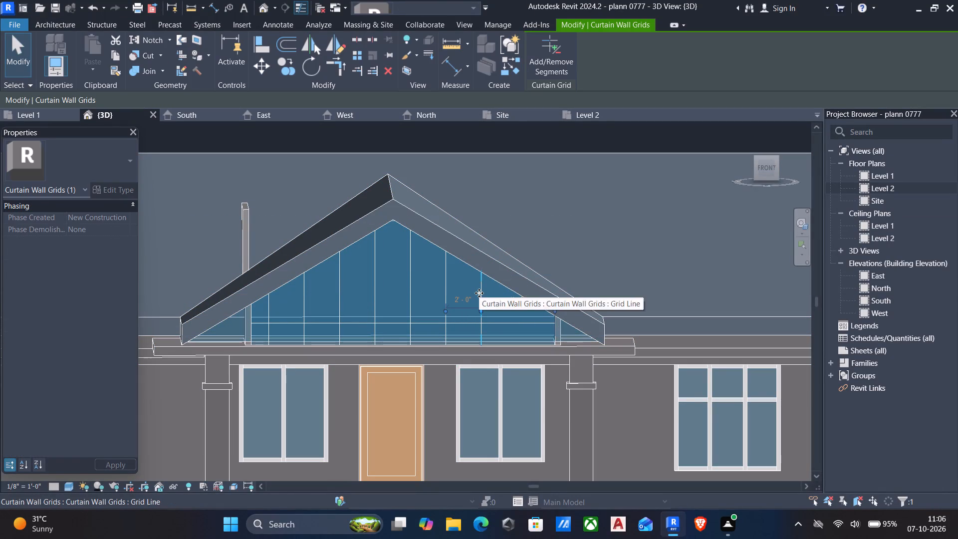
pyautogui.keyDown('ctrl'); pyautogui.click(446, 278); pyautogui.keyUp('ctrl')
pyautogui.keyDown('ctrl'); pyautogui.click(409, 278); pyautogui.keyUp('ctrl')
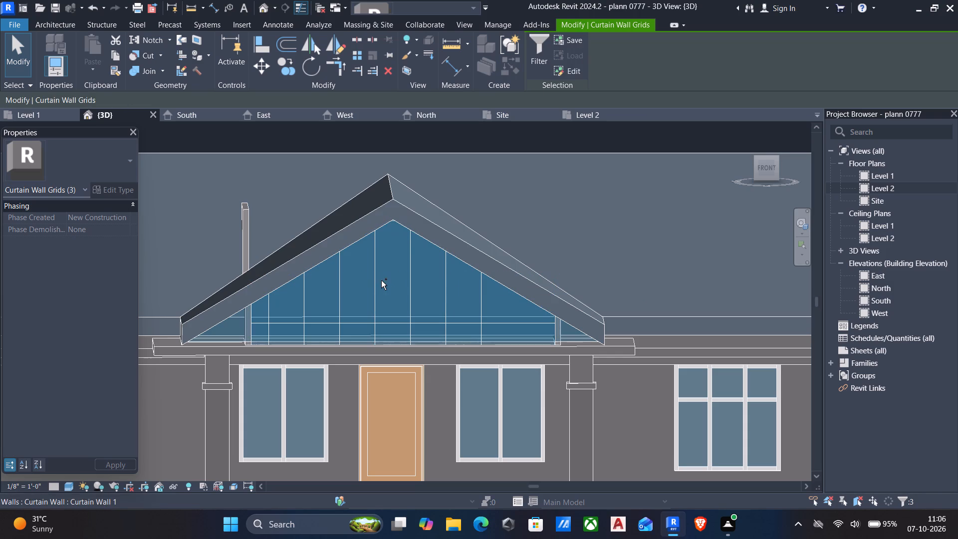
pyautogui.keyDown('ctrl'); pyautogui.click(375, 283); pyautogui.keyUp('ctrl')
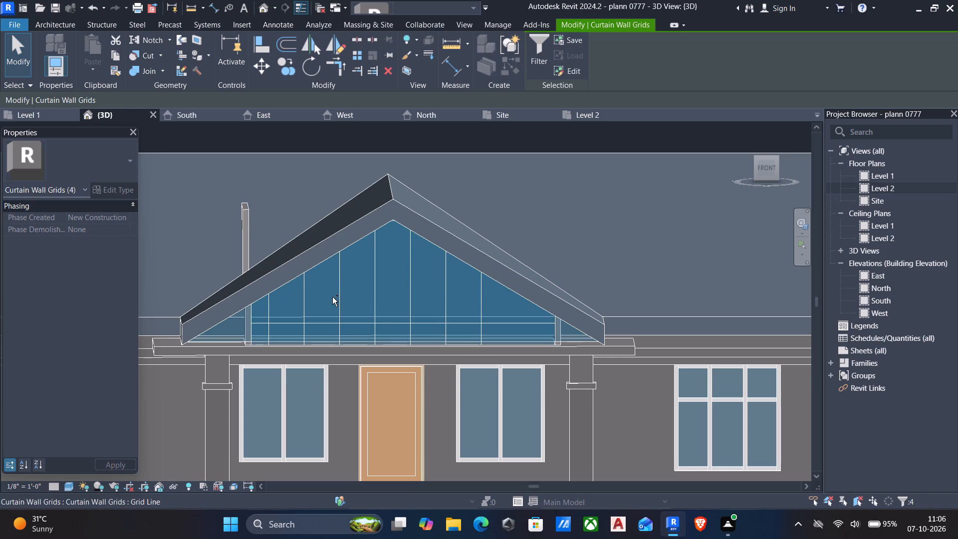
pyautogui.keyDown('ctrl'); pyautogui.click(337, 297); pyautogui.keyUp('ctrl')
pyautogui.keyDown('ctrl'); pyautogui.click(299, 298); pyautogui.keyUp('ctrl')
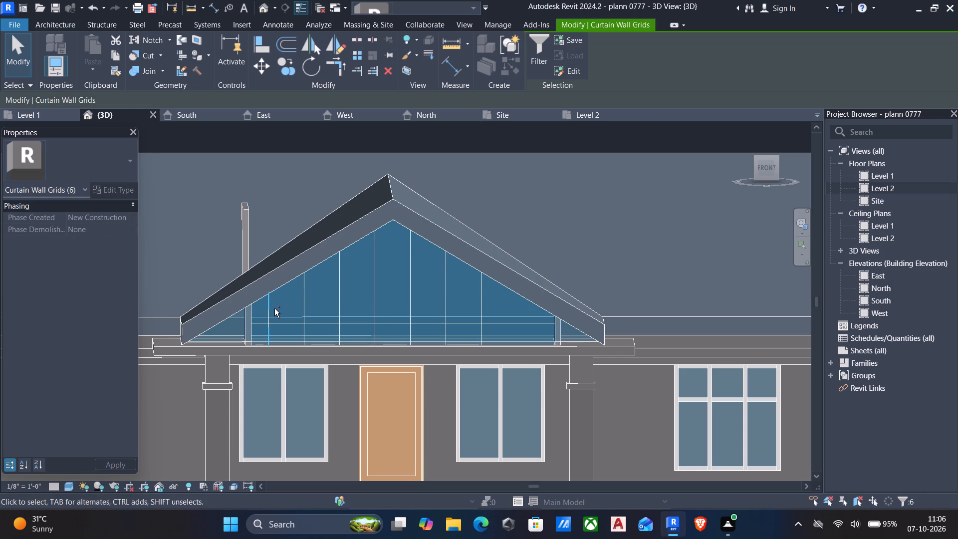
pyautogui.keyDown('ctrl'); pyautogui.click(271, 310); pyautogui.keyUp('ctrl')
pyautogui.press('Delete')
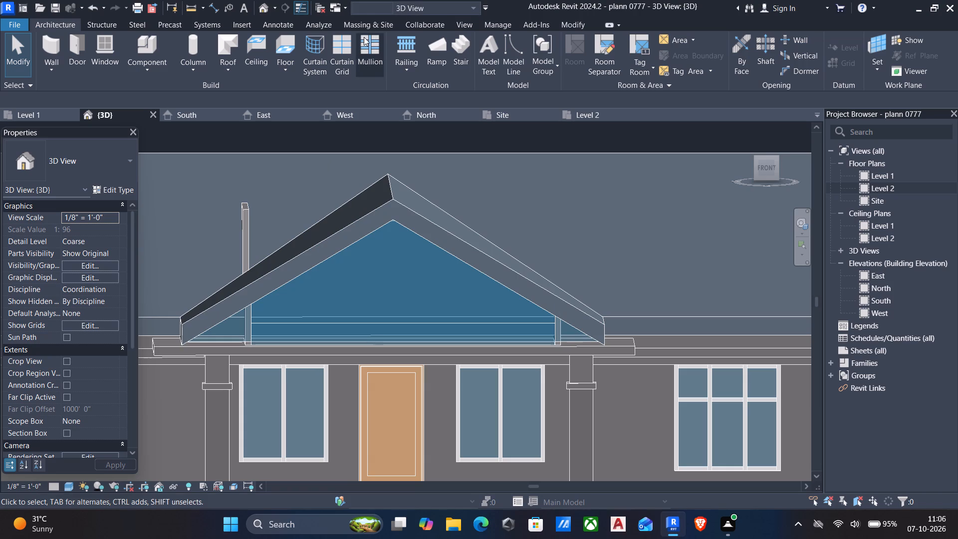
# Place a vertical curtain grid line at the gable's apex and four more across its right half, about 1'-9" to 2' apart.
pyautogui.click(343, 42)
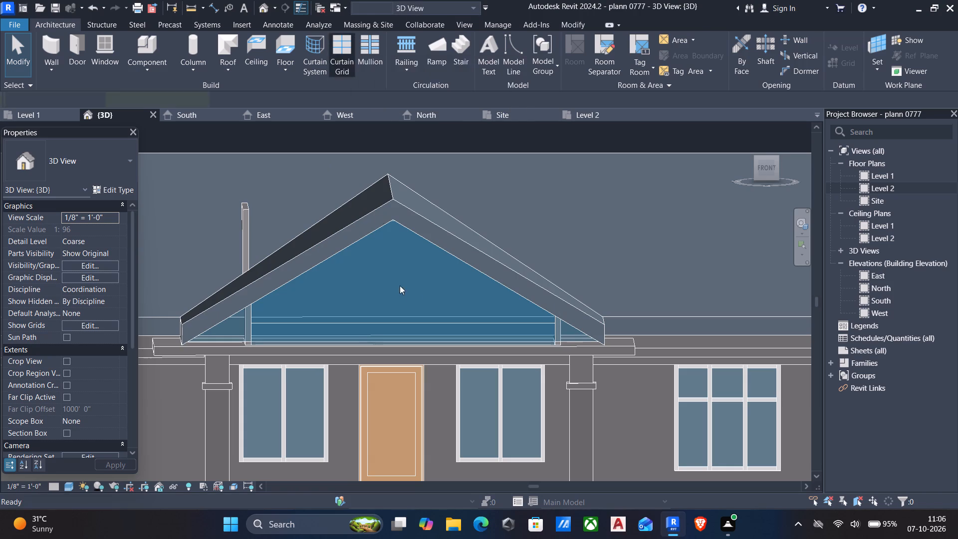
pyautogui.click(390, 224)
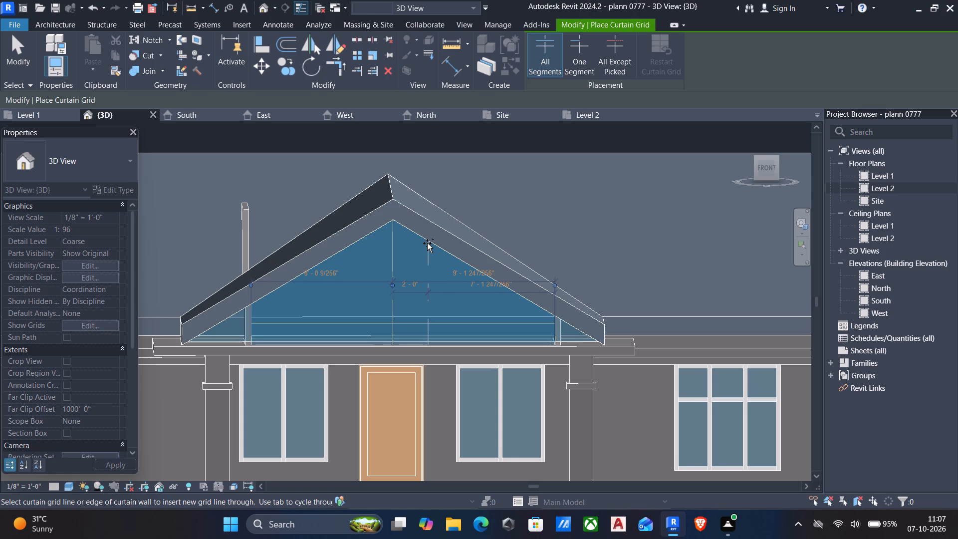
pyautogui.click(427, 243)
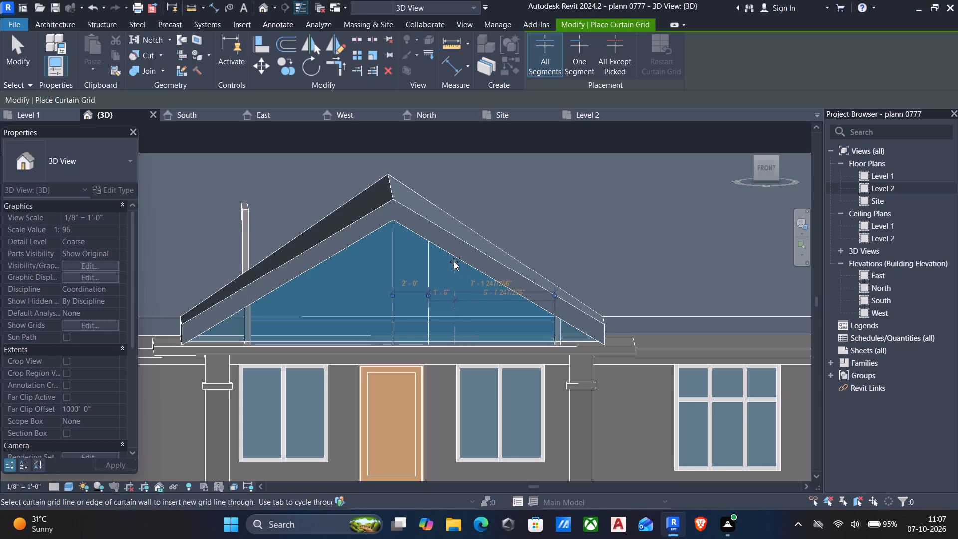
pyautogui.scroll(3, 454, 262)
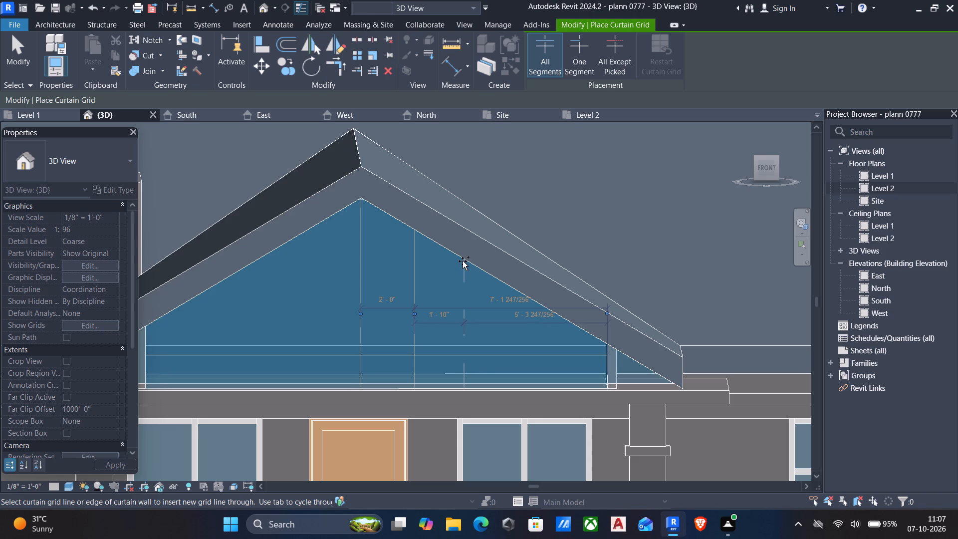
pyautogui.click(463, 261)
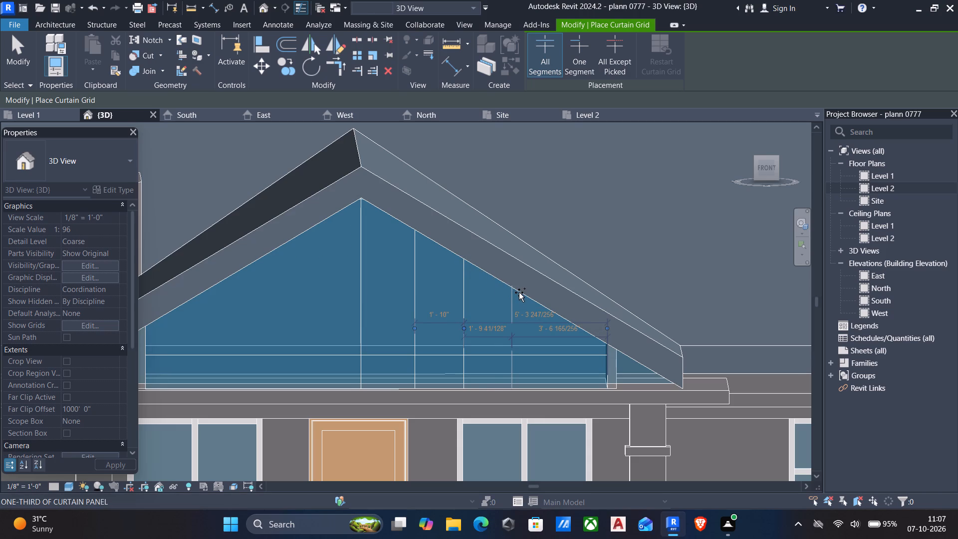
pyautogui.click(519, 292)
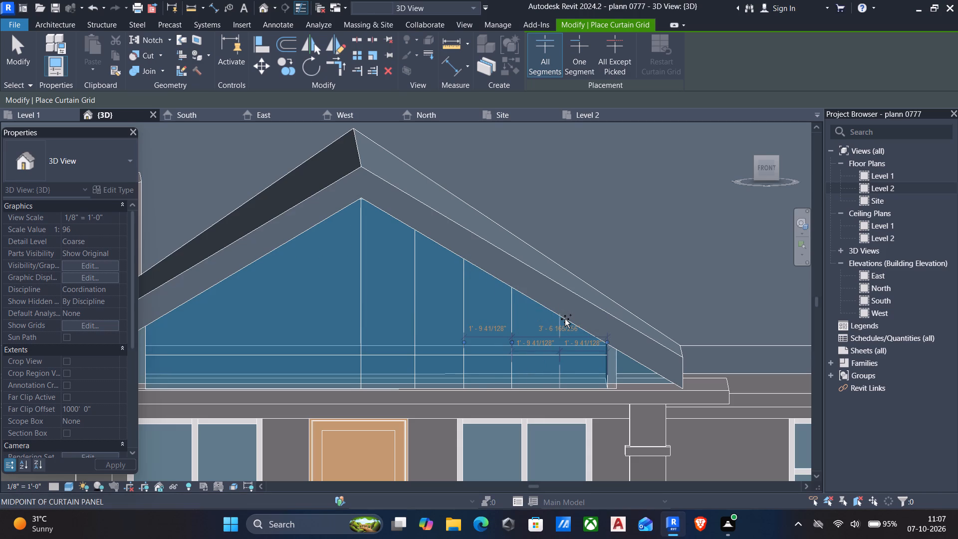
pyautogui.click(565, 319)
pyautogui.press('Escape')
pyautogui.press('Escape')
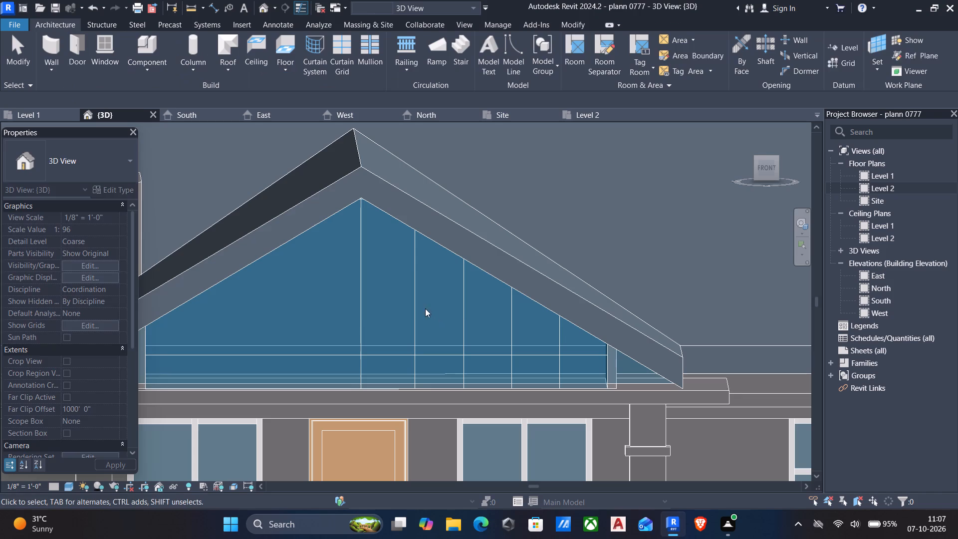
# Set the second, third and fourth vertical grid lines right of the apex line each exactly 2' from the preceding grid line.
pyautogui.click(419, 306)
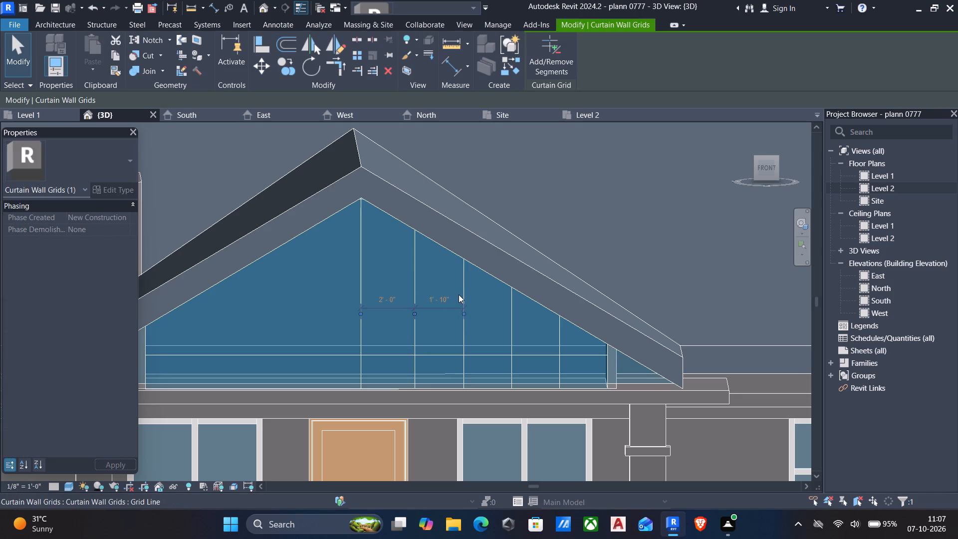
pyautogui.click(460, 293)
pyautogui.click(444, 312)
pyautogui.write("2'")
pyautogui.press('Return')
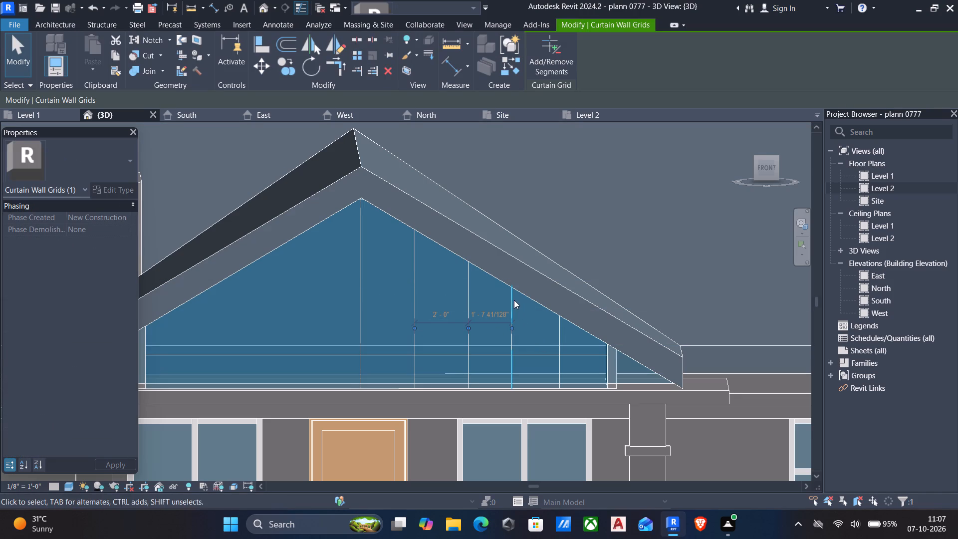
pyautogui.click(512, 300)
pyautogui.click(489, 331)
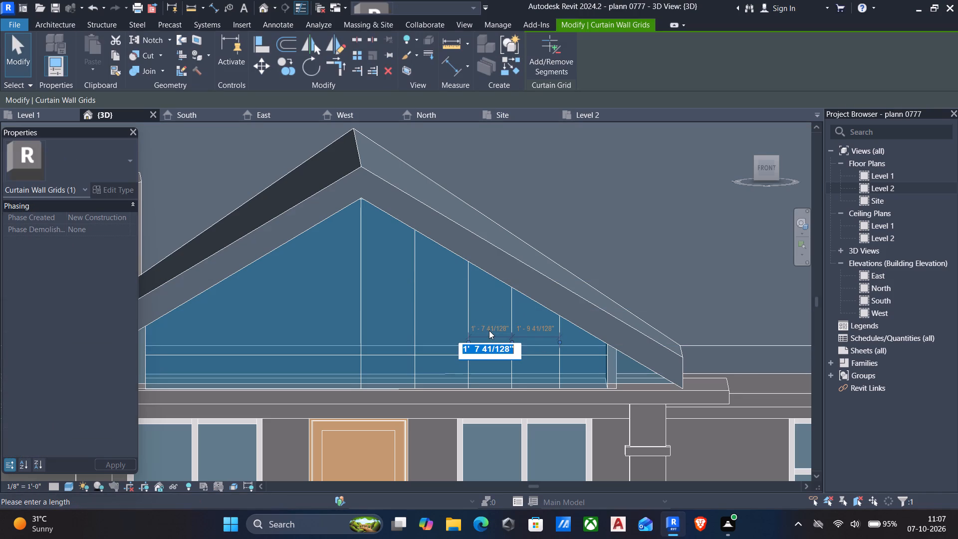
pyautogui.press('2')
pyautogui.press("'")
pyautogui.press('Return')
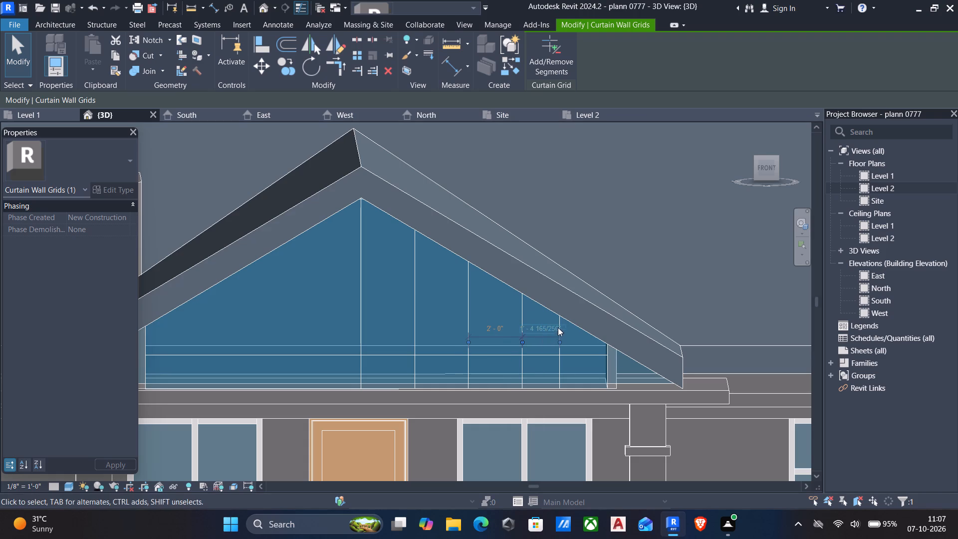
pyautogui.click(559, 365)
pyautogui.click(548, 338)
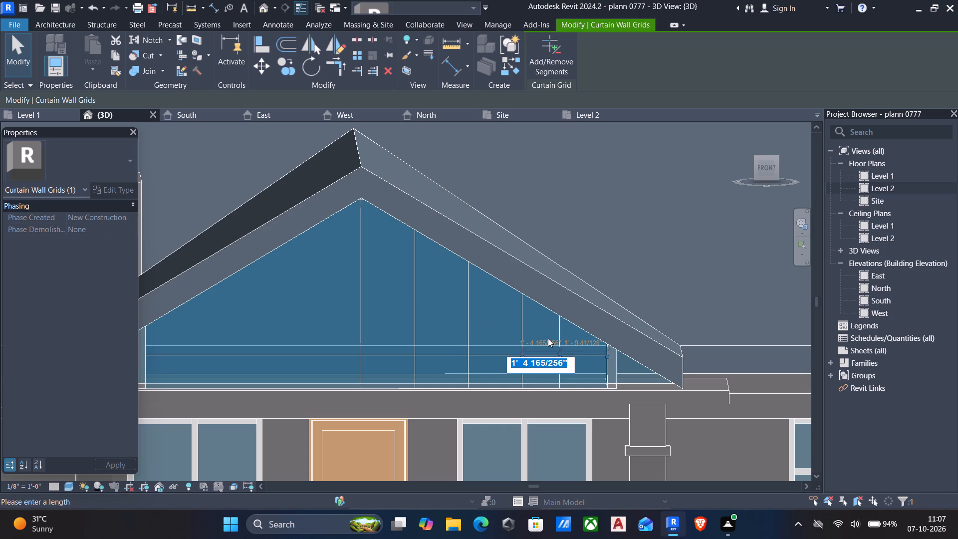
pyautogui.write("2'")
pyautogui.press('Return')
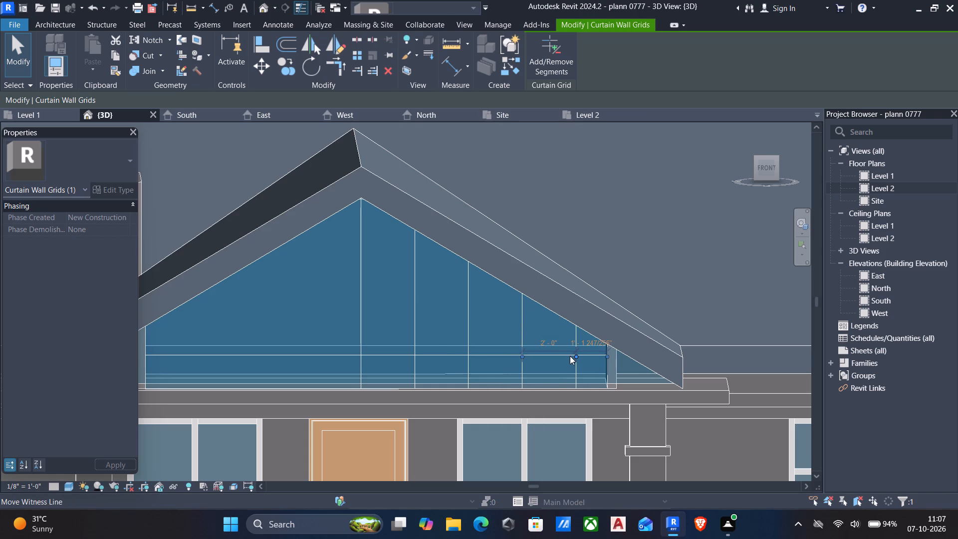
# Place three vertical curtain grid lines across the gable's left half, each about 2' from the preceding line, starting from the apex line.
pyautogui.press('Escape')
pyautogui.scroll(-5, 529, 326)
pyautogui.moveTo(530, 326); pyautogui.dragTo(623, 300, button='middle')
pyautogui.scroll(4, 607, 287)
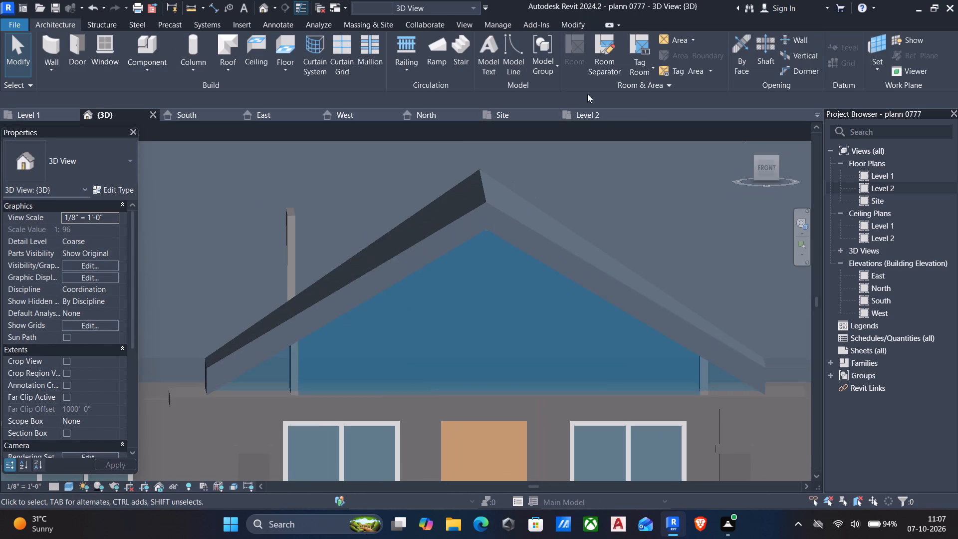
pyautogui.click(314, 48)
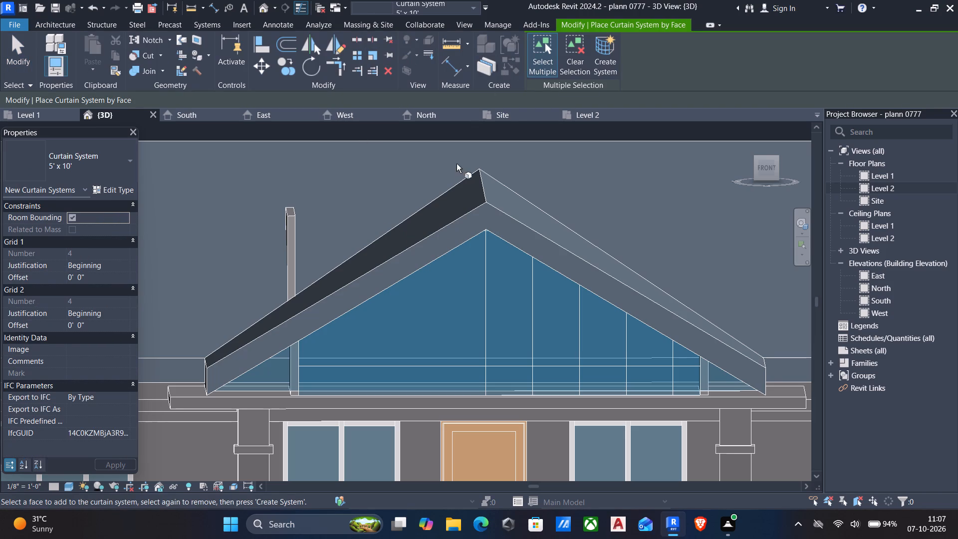
pyautogui.press('Escape')
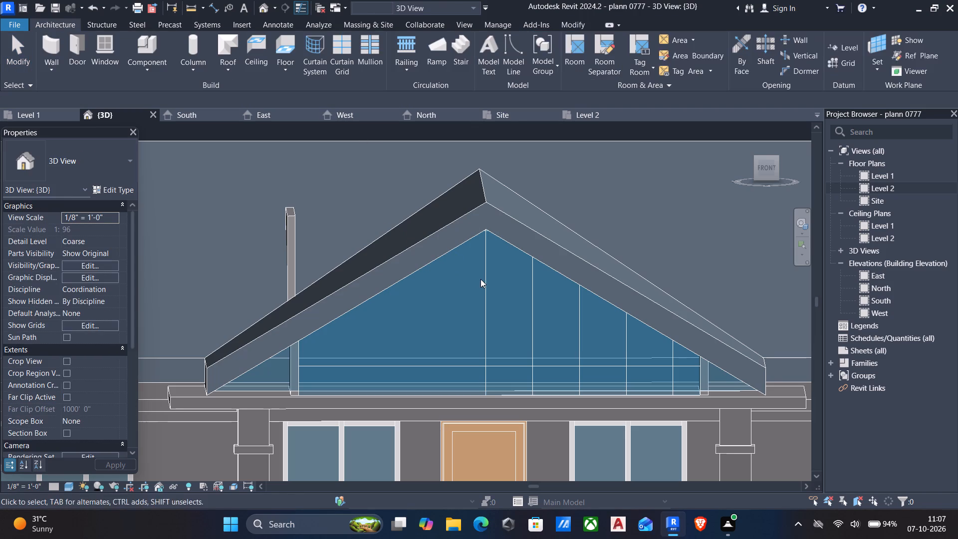
pyautogui.click(480, 278)
pyautogui.write('cs')
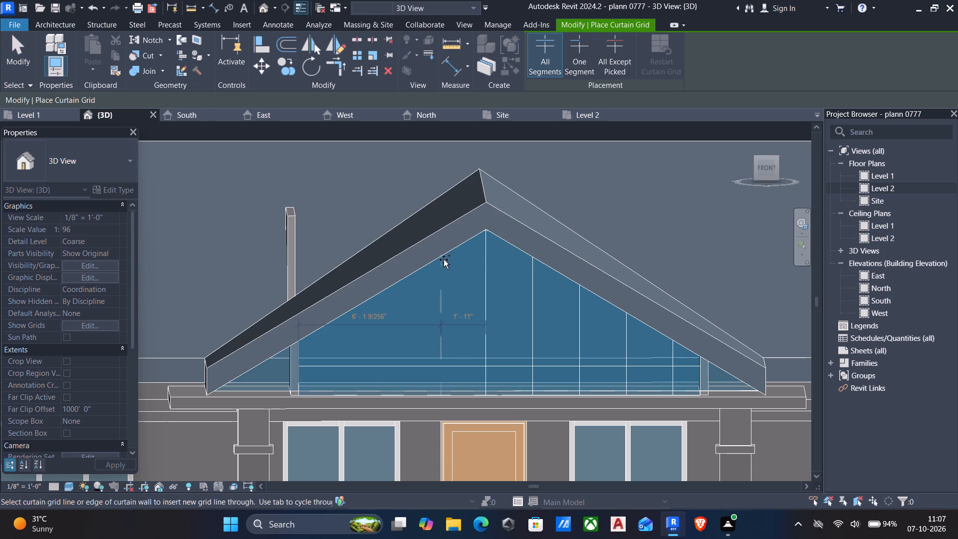
pyautogui.click(439, 261)
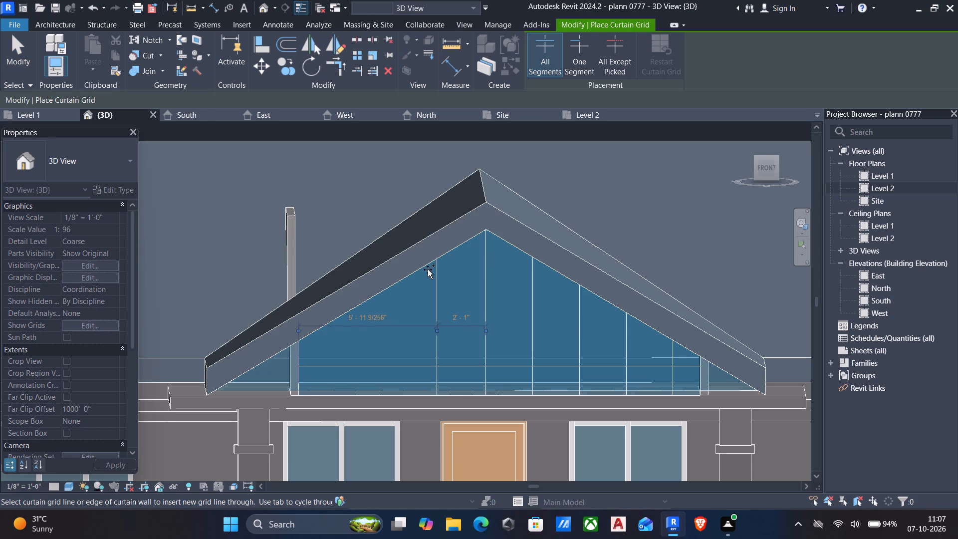
pyautogui.click(396, 285)
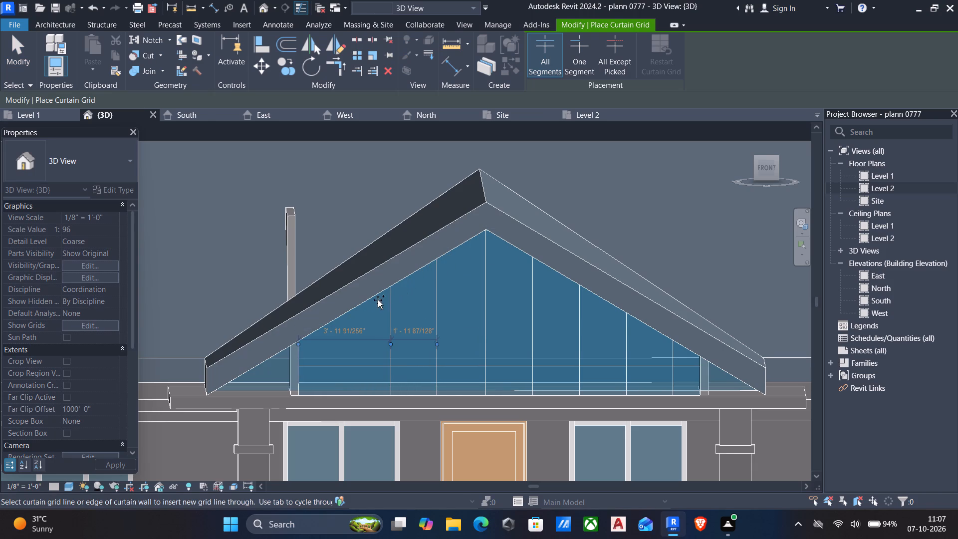
pyautogui.click(340, 319)
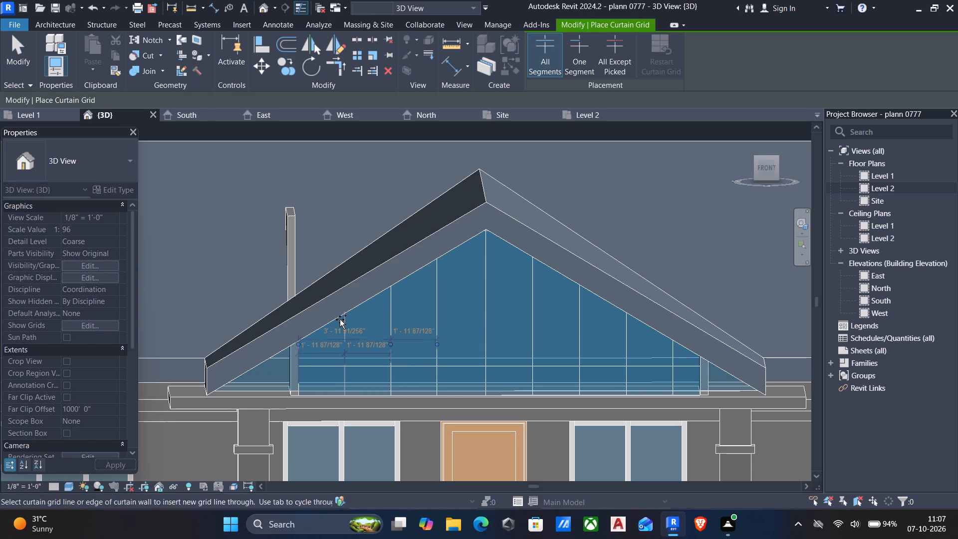
pyautogui.press('Escape')
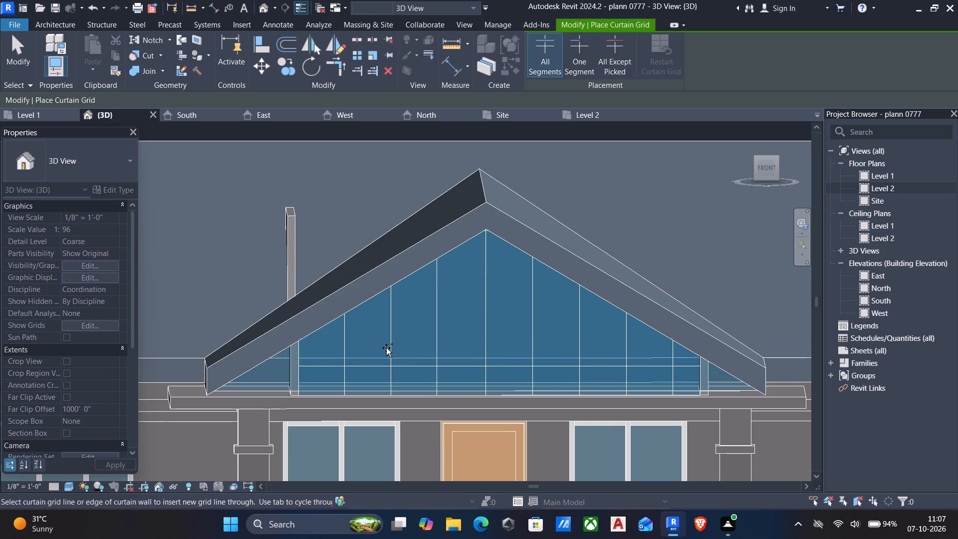
pyautogui.press('Escape')
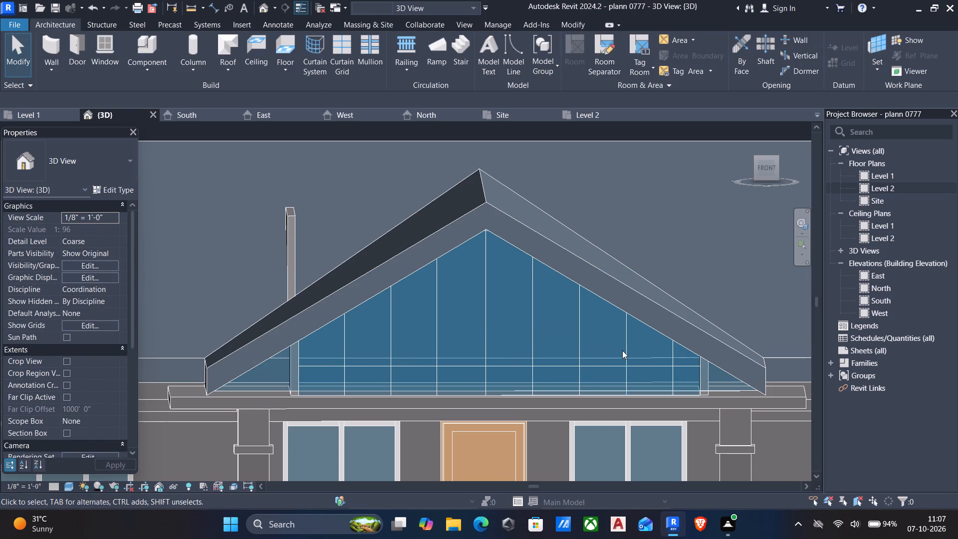
# Set the first vertical grid line left of the apex exactly 2' from the apex grid line.
pyautogui.click(436, 318)
pyautogui.click(456, 318)
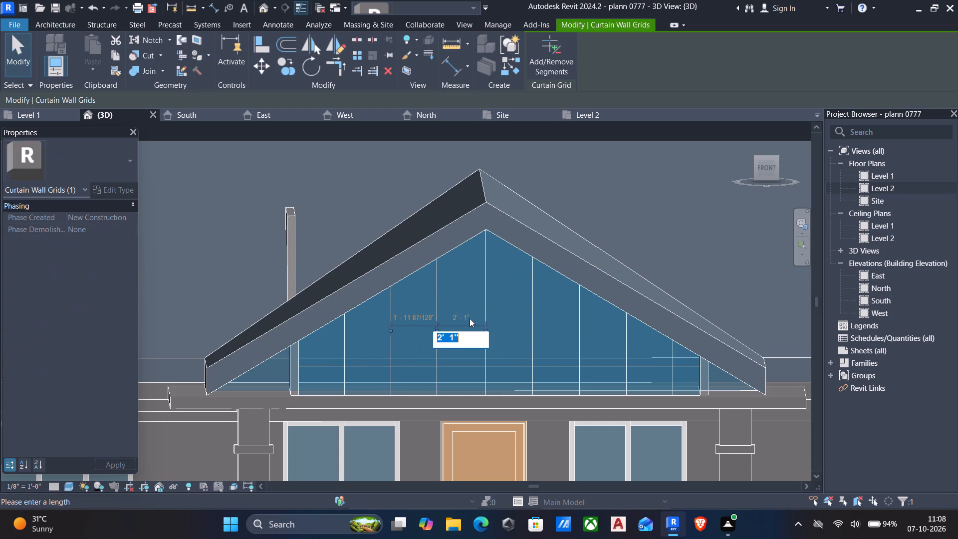
pyautogui.write("2'")
pyautogui.press('Return')
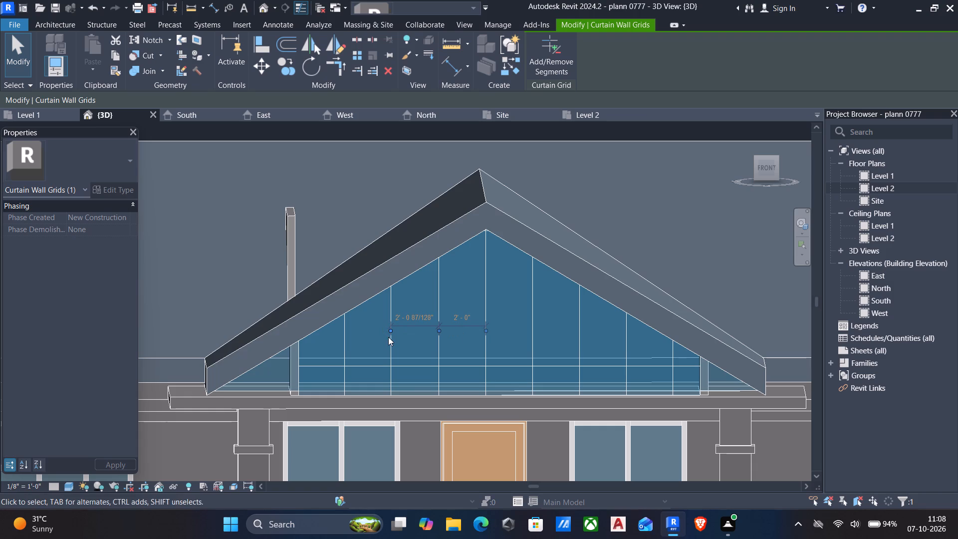
pyautogui.click(389, 338)
pyautogui.click(412, 320)
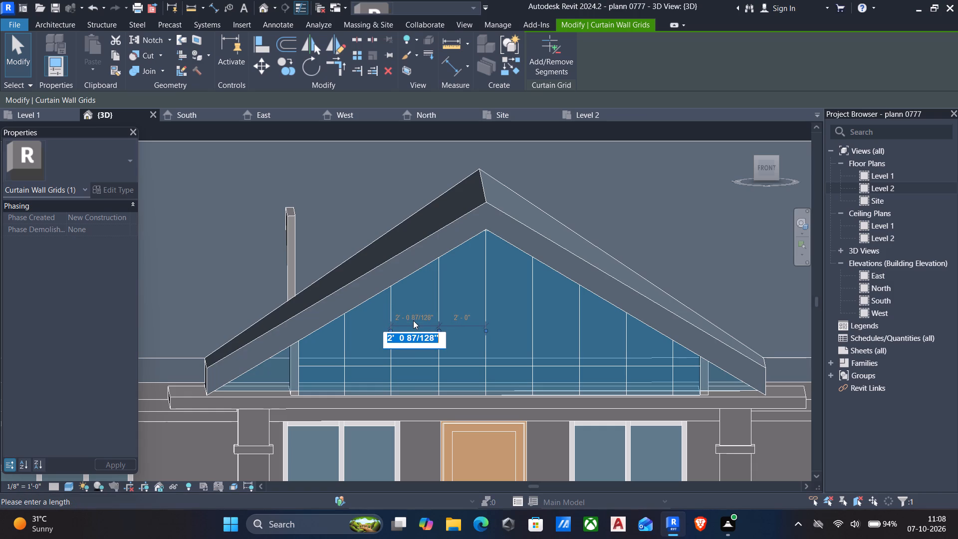
pyautogui.press('2')
pyautogui.press("'")
pyautogui.press('Return')
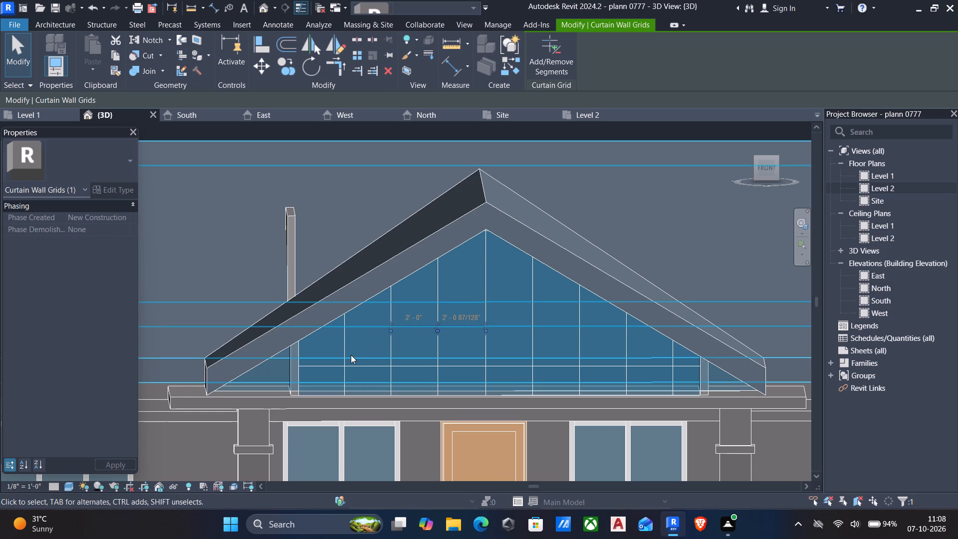
pyautogui.click(459, 320)
pyautogui.write("2'")
pyautogui.press('Return')
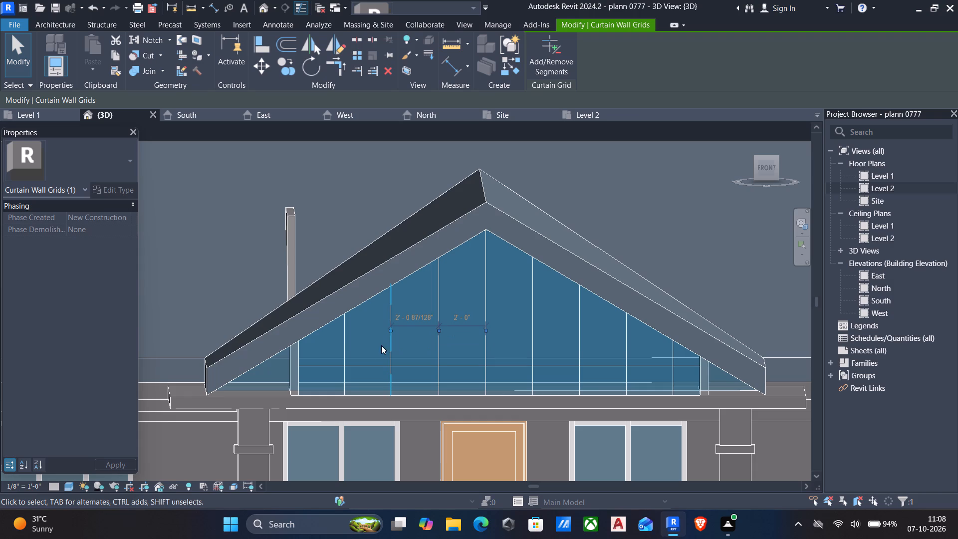
# Set the second and third vertical grid lines left of the apex each exactly 2' from the preceding grid line.
pyautogui.click(388, 347)
pyautogui.click(413, 334)
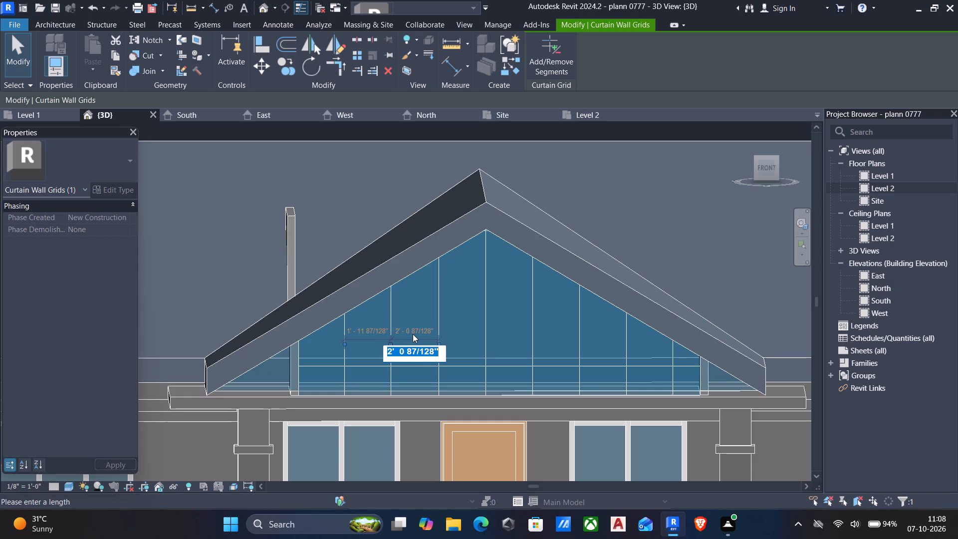
pyautogui.write("2'")
pyautogui.press('Return')
pyautogui.click(343, 355)
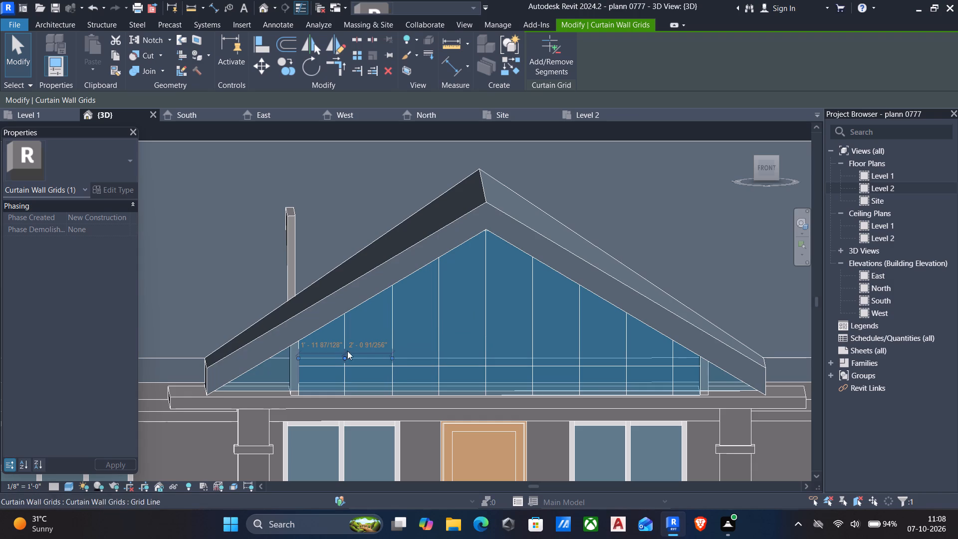
pyautogui.click(365, 347)
pyautogui.write("2'")
pyautogui.press('Return')
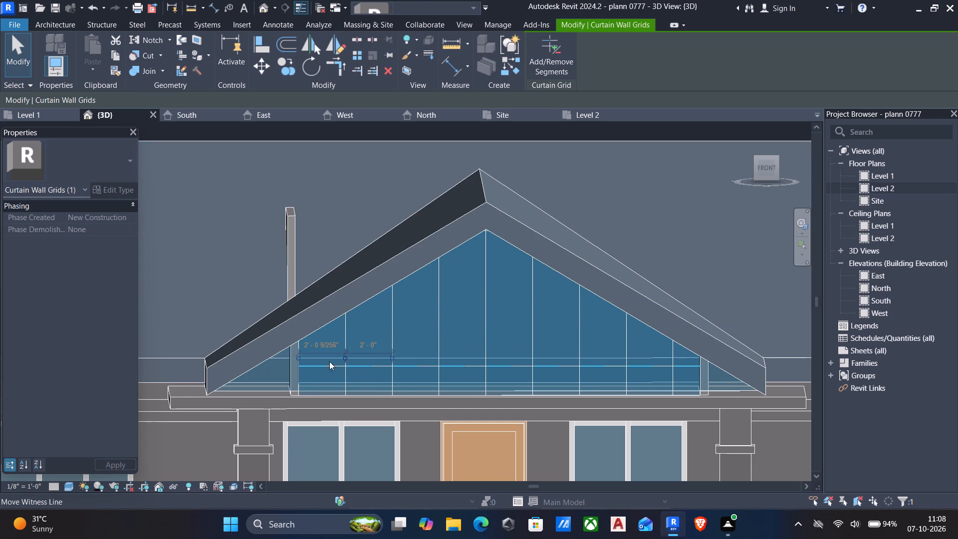
pyautogui.press('Escape')
# Nudge the gable's horizontal curtain grid line upward to 2'-3" above the curtain wall's base.
pyautogui.scroll(-1, 345, 366)
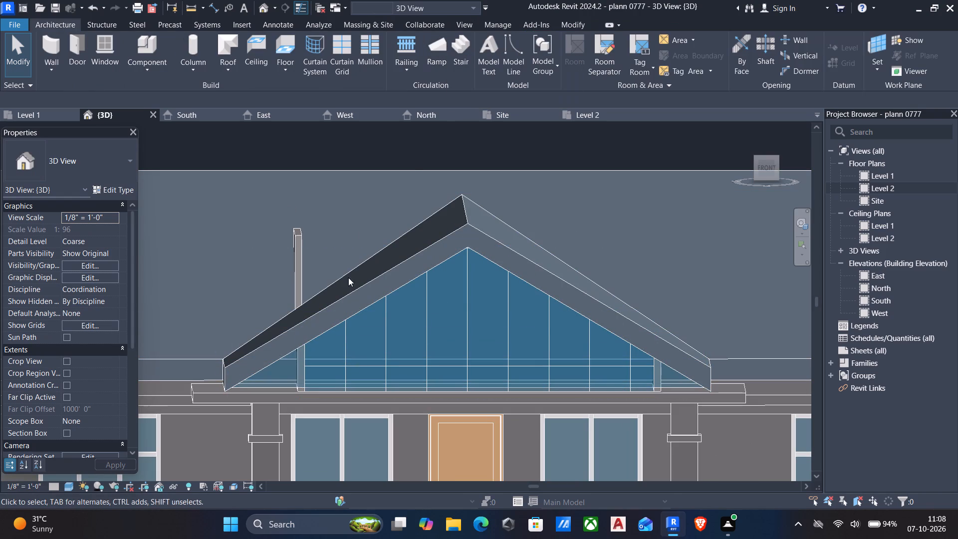
pyautogui.click(444, 367)
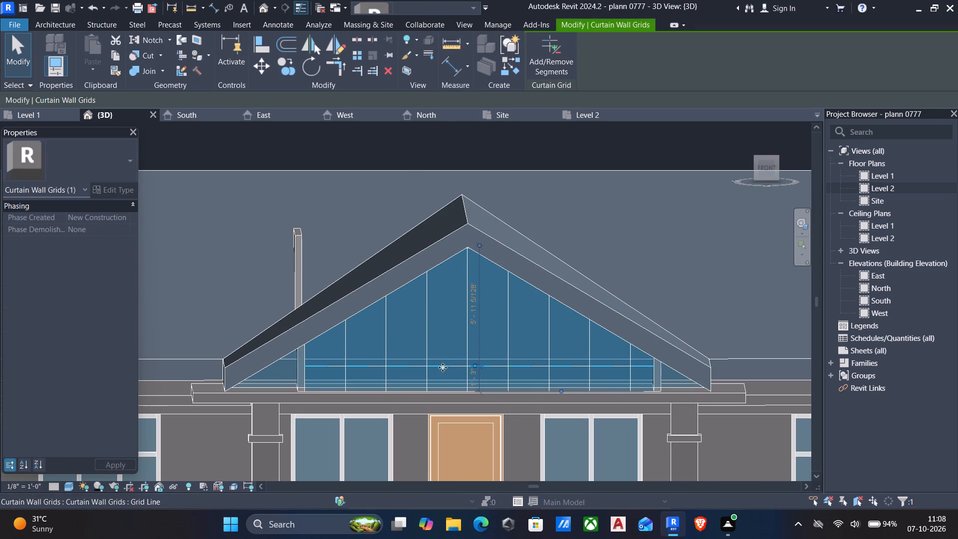
pyautogui.press('Up')
pyautogui.press('Up')
pyautogui.press('Up')
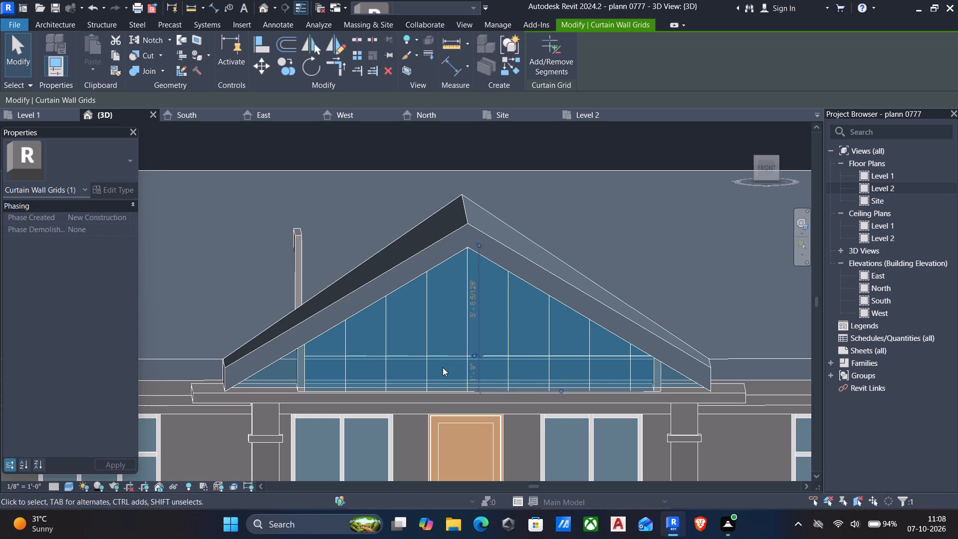
pyautogui.press('Up')
pyautogui.press('Up')
pyautogui.press('Up')
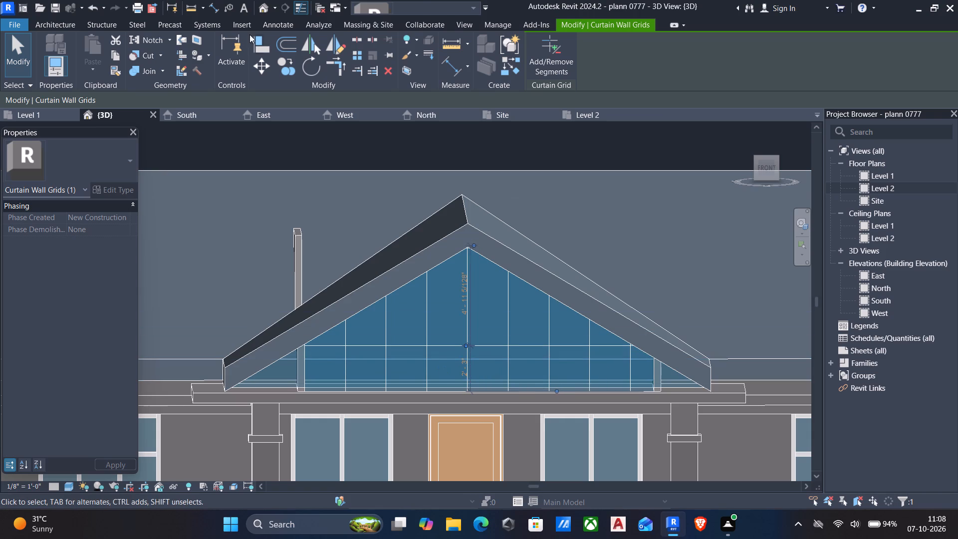
pyautogui.press('Escape')
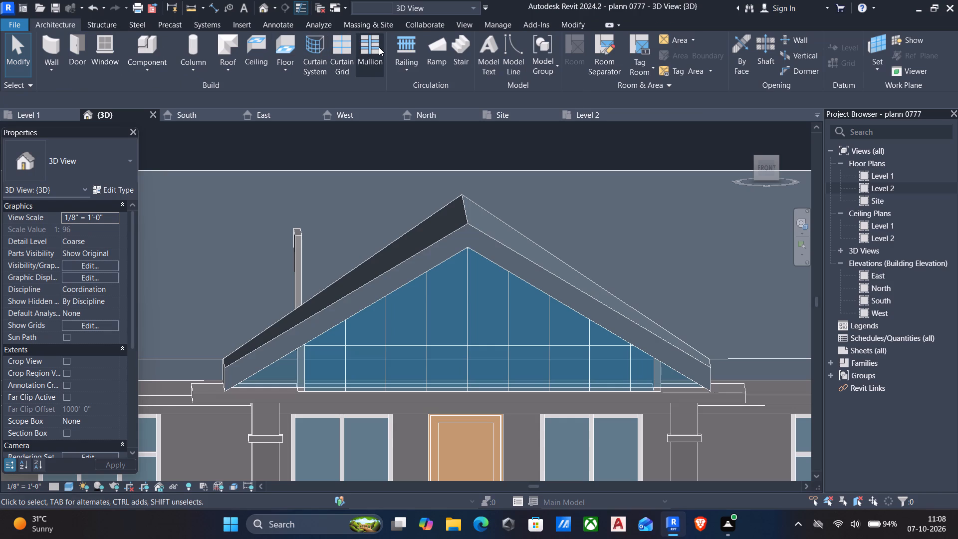
# Place 1.5" x 2.5" rectangular mullions on all grid lines of the gable's curtain wall.
pyautogui.click(372, 47)
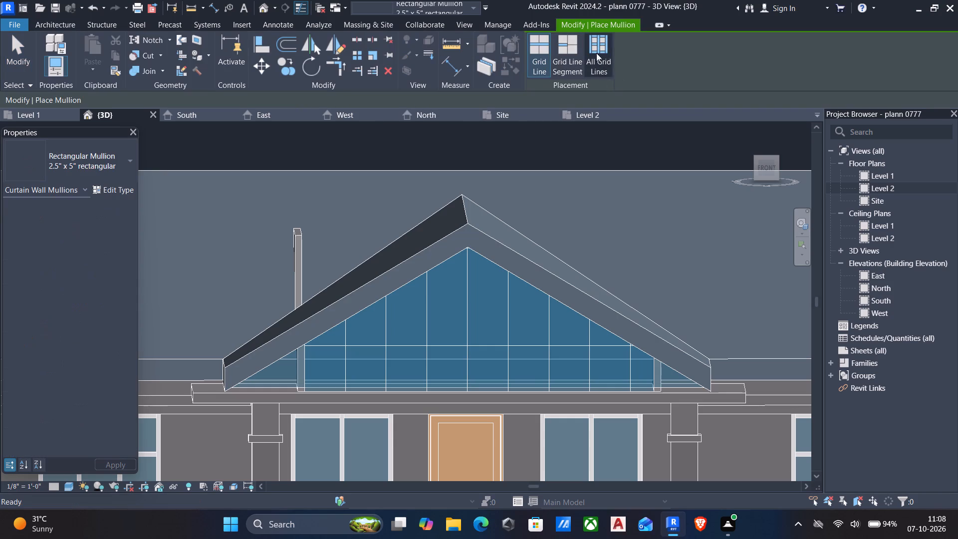
pyautogui.click(598, 42)
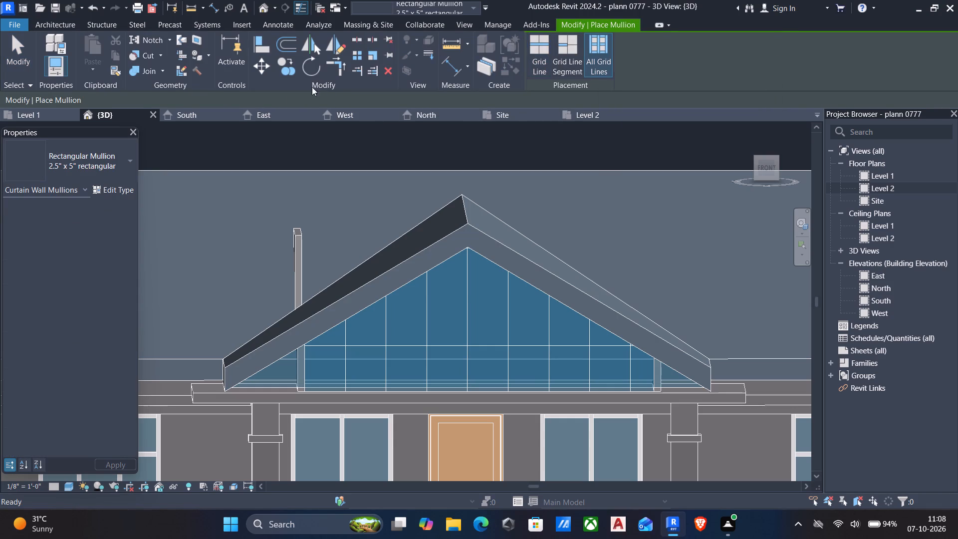
pyautogui.click(105, 157)
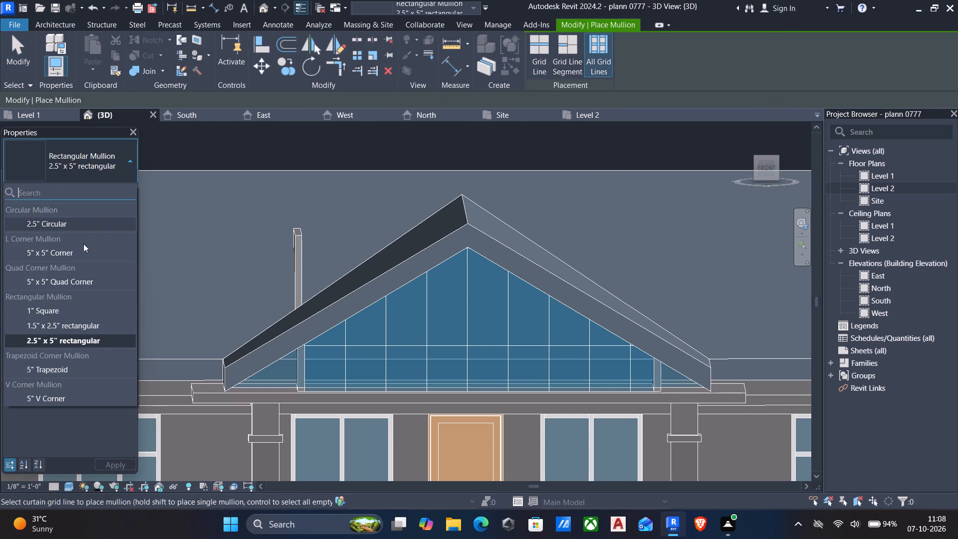
pyautogui.click(57, 324)
pyautogui.click(464, 322)
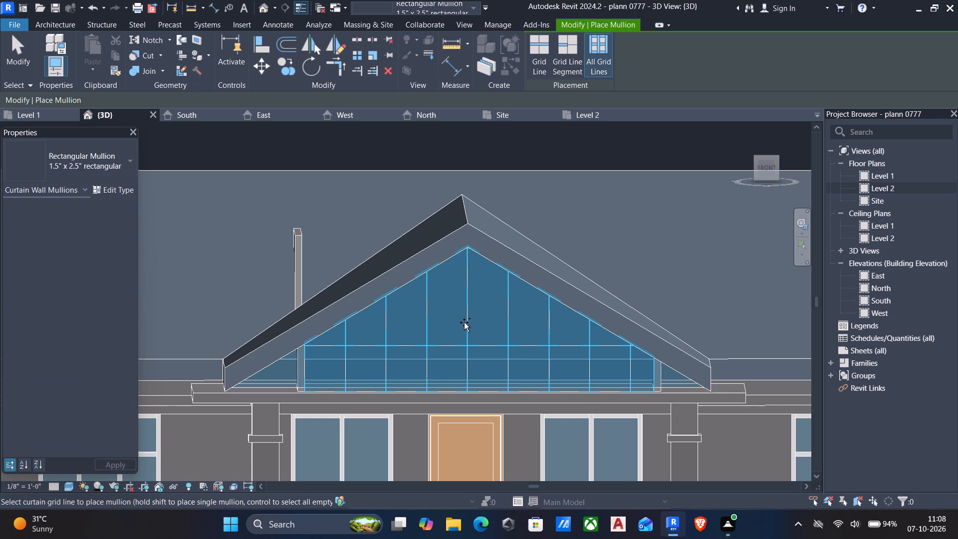
pyautogui.scroll(-6, 562, 328)
pyautogui.press('Escape')
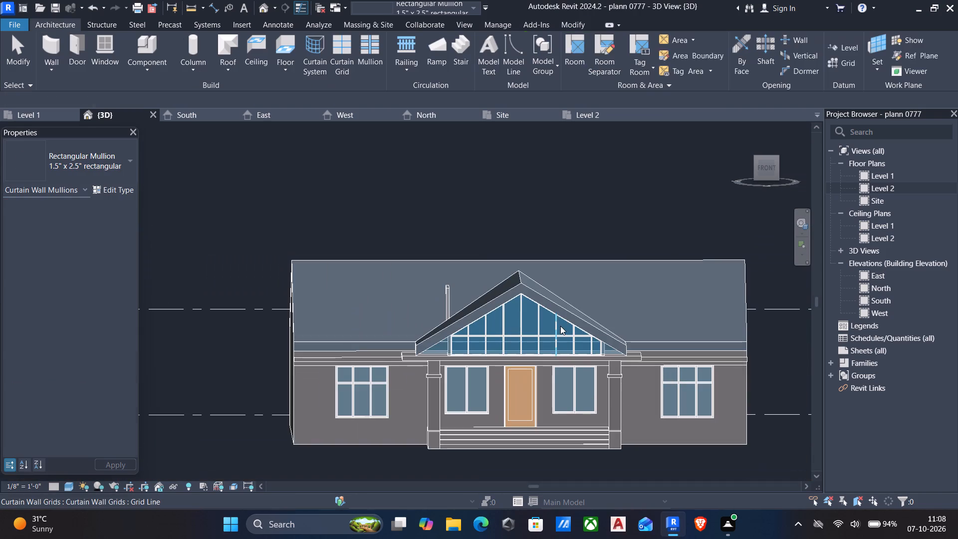
pyautogui.scroll(-4, 560, 326)
pyautogui.press('Escape')
# Select the porch's 4" side wall that protrudes through the main roof and examine it from all sides of the house.
pyautogui.keyDown('shift'); pyautogui.moveTo(467, 317); pyautogui.dragTo(574, 322, button='middle'); pyautogui.keyUp('shift')
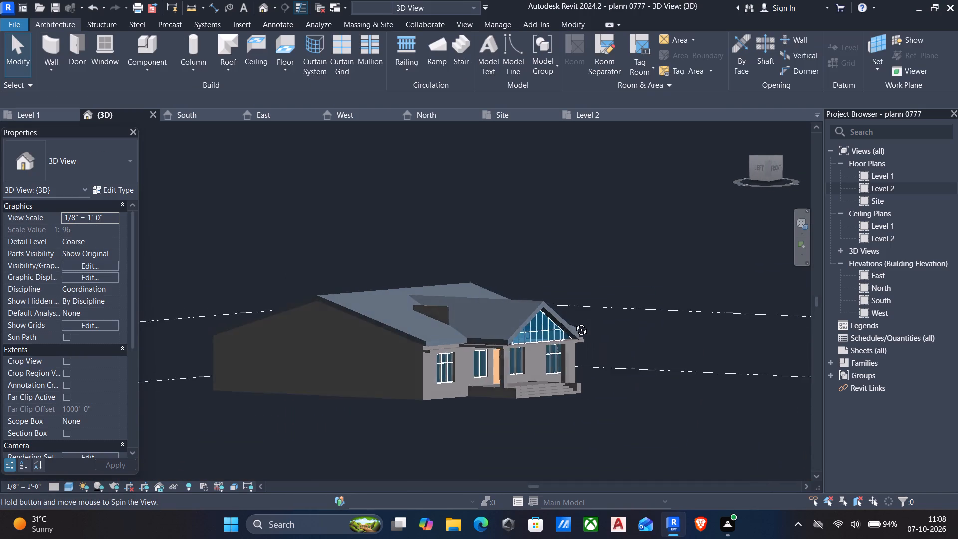
pyautogui.keyDown('shift'); pyautogui.moveTo(574, 322); pyautogui.dragTo(532, 368, button='middle'); pyautogui.keyUp('shift')
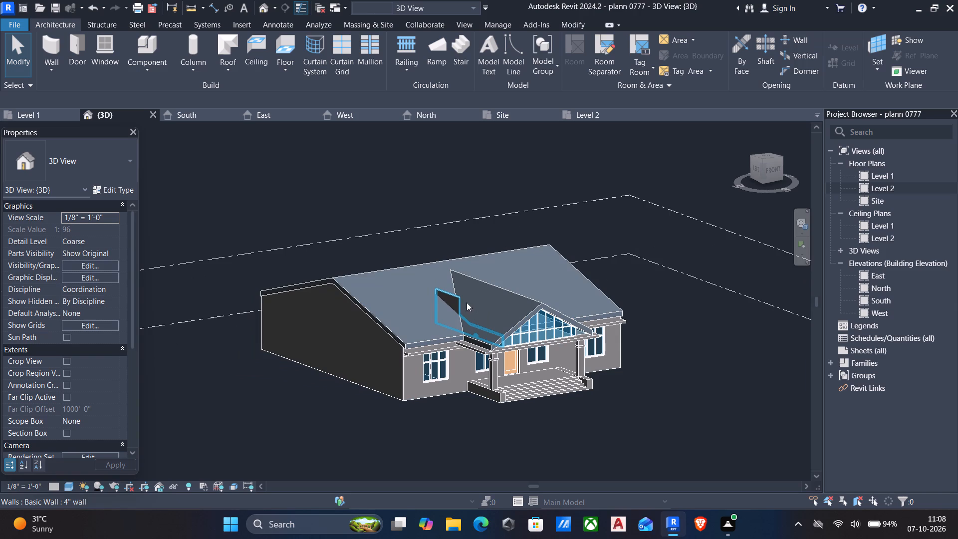
pyautogui.click(459, 297)
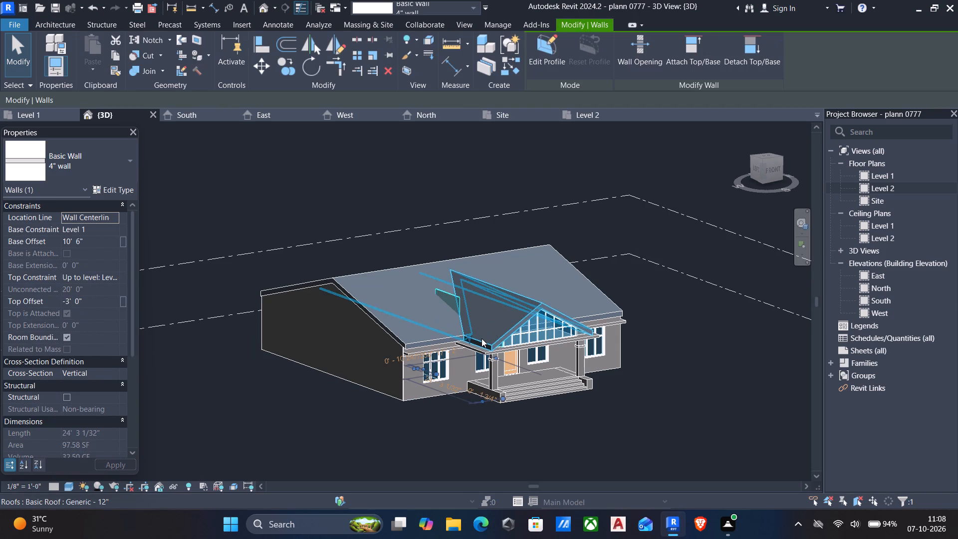
pyautogui.scroll(-1, 501, 352)
pyautogui.moveTo(498, 397); pyautogui.dragTo(369, 417, button='middle')
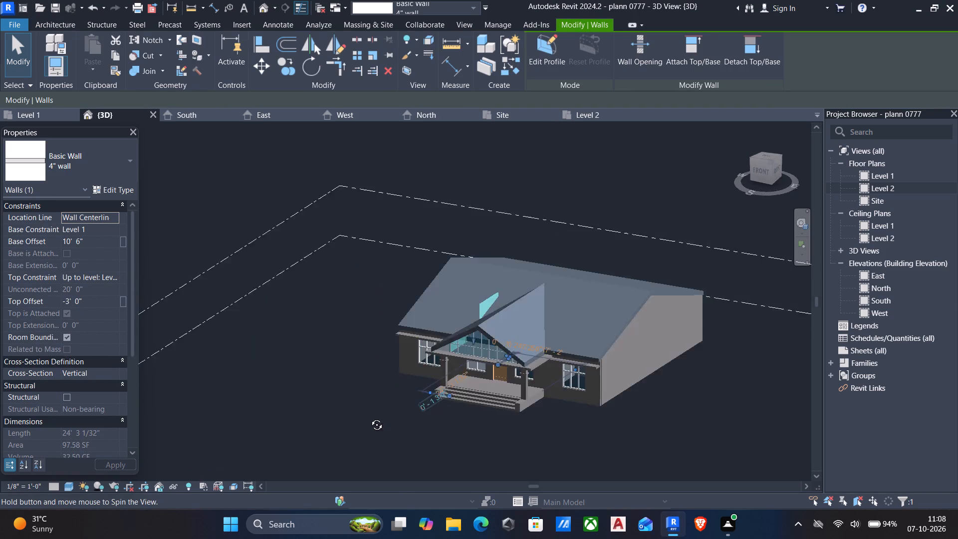
pyautogui.moveTo(369, 417); pyautogui.dragTo(384, 324, button='middle')
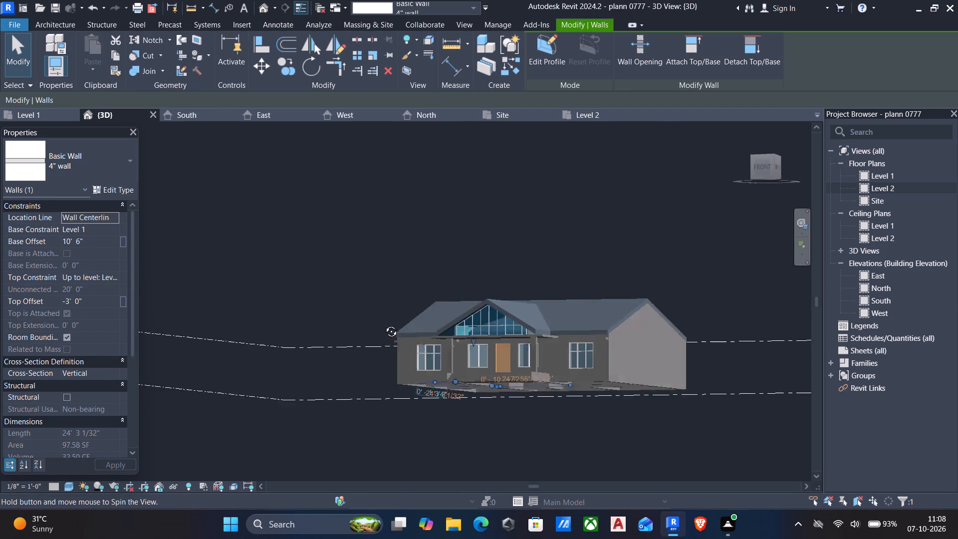
pyautogui.moveTo(384, 324); pyautogui.dragTo(192, 225, button='middle')
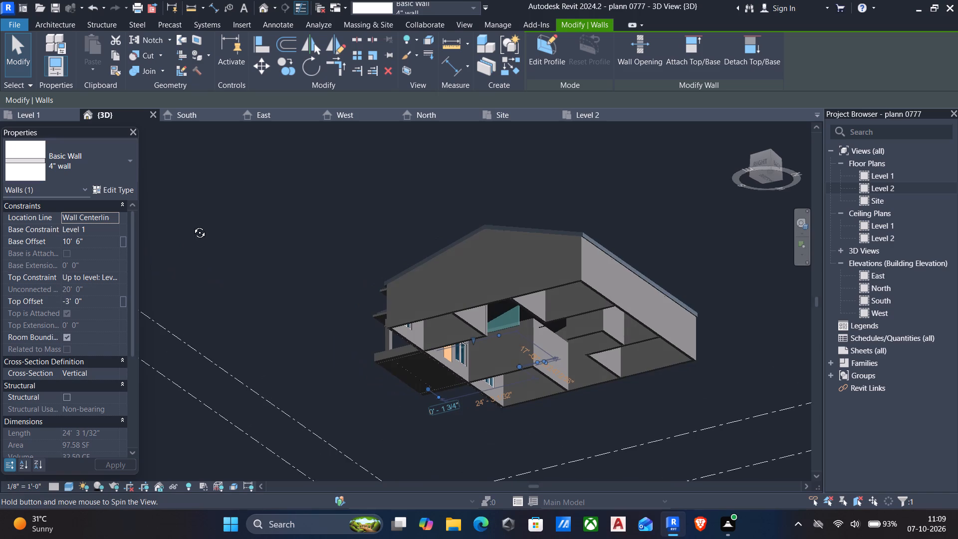
pyautogui.moveTo(192, 225); pyautogui.dragTo(343, 445, button='middle')
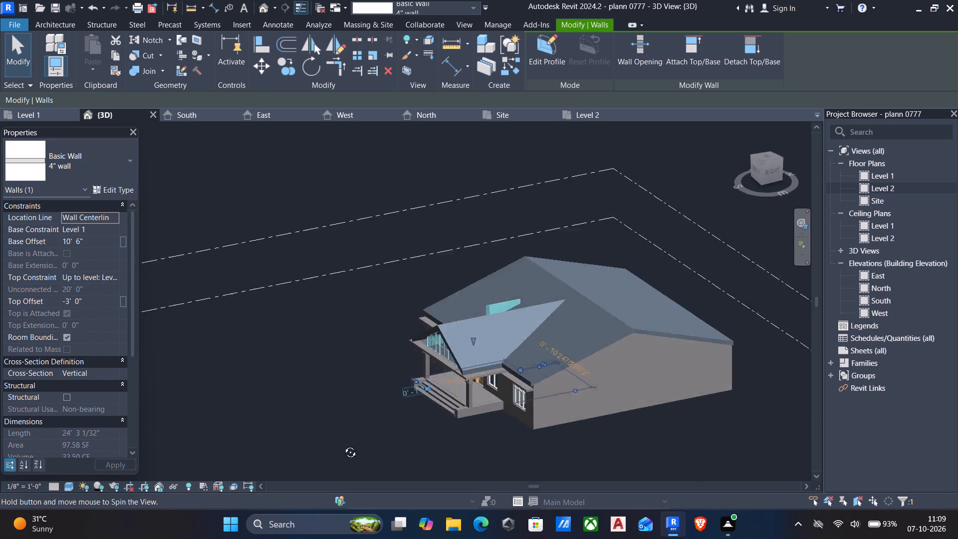
pyautogui.moveTo(343, 445); pyautogui.dragTo(578, 415, button='middle')
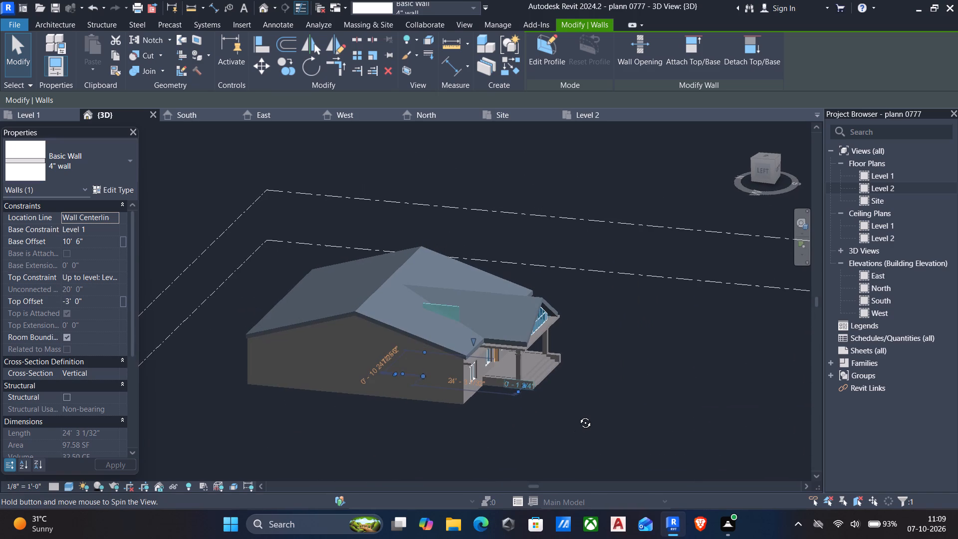
pyautogui.moveTo(578, 415); pyautogui.dragTo(395, 382, button='middle')
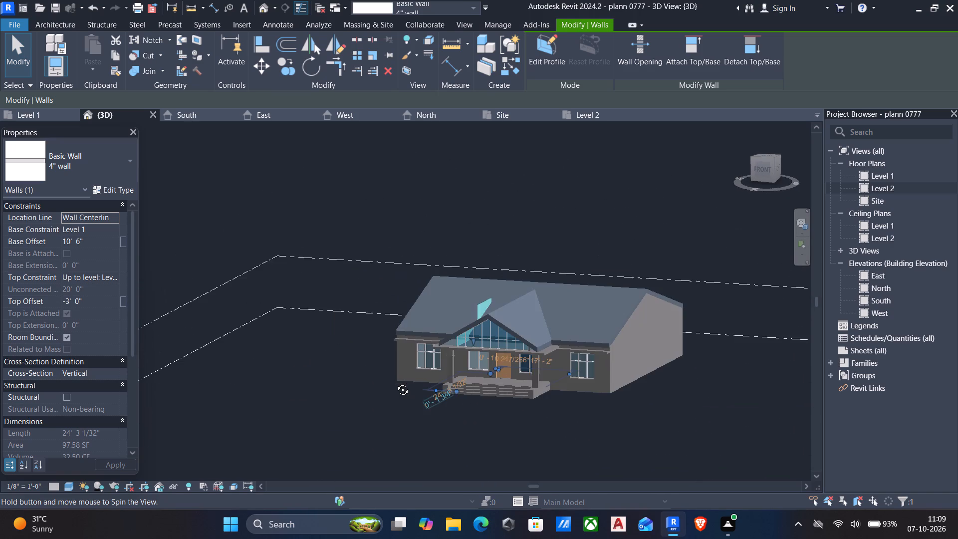
pyautogui.moveTo(395, 382); pyautogui.dragTo(409, 414, button='middle')
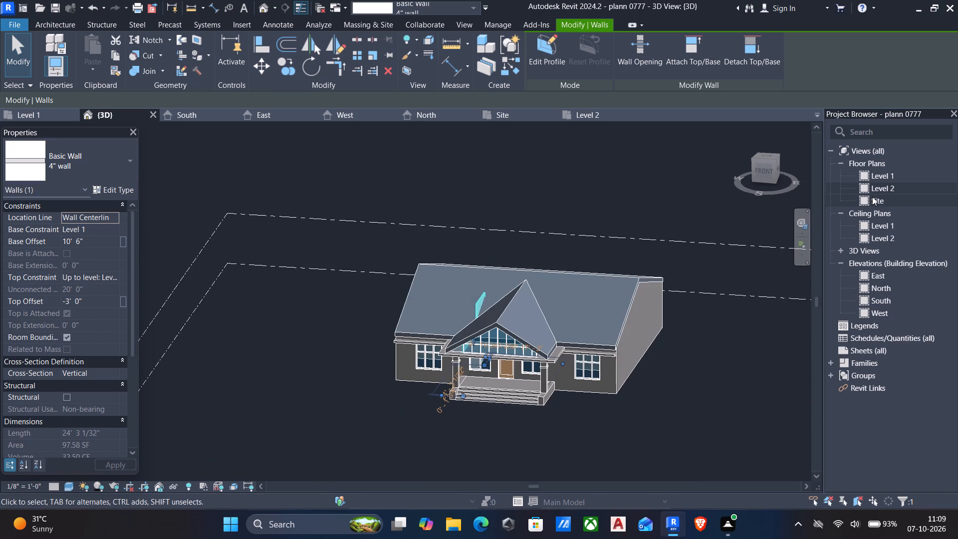
# In the Site plan, align the rear end of the protruding porch side wall with the main house's front roof edge line.
pyautogui.doubleClick(876, 197)
pyautogui.scroll(-6, 480, 316)
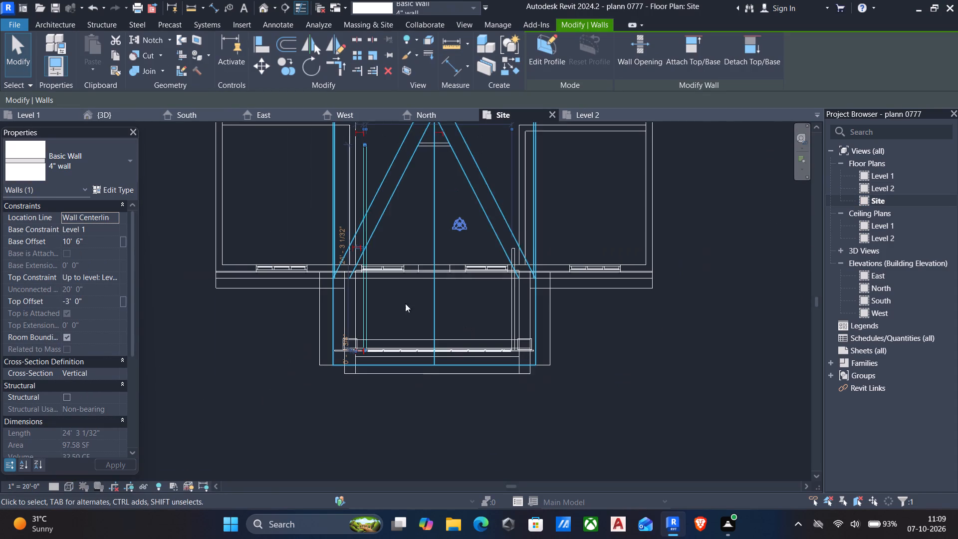
pyautogui.scroll(-3, 424, 246)
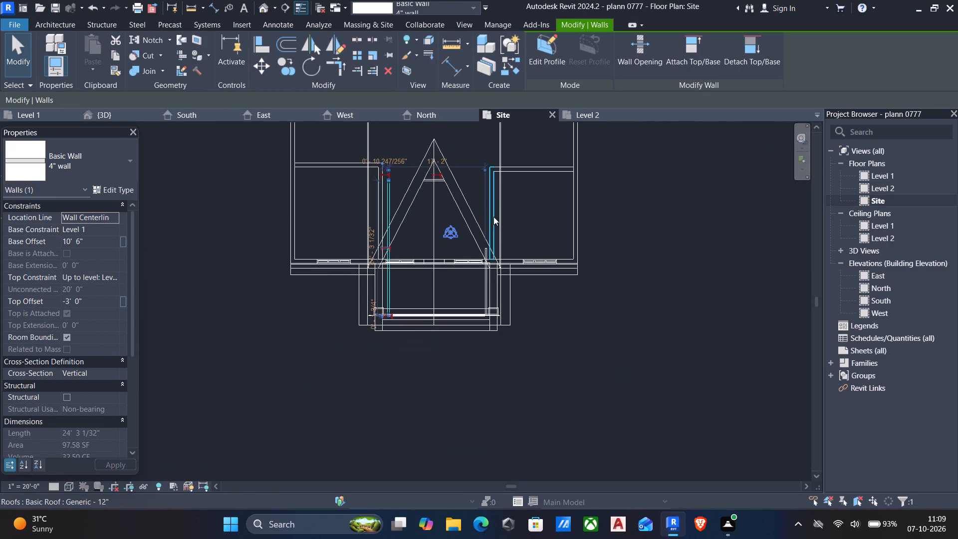
pyautogui.scroll(5, 397, 176)
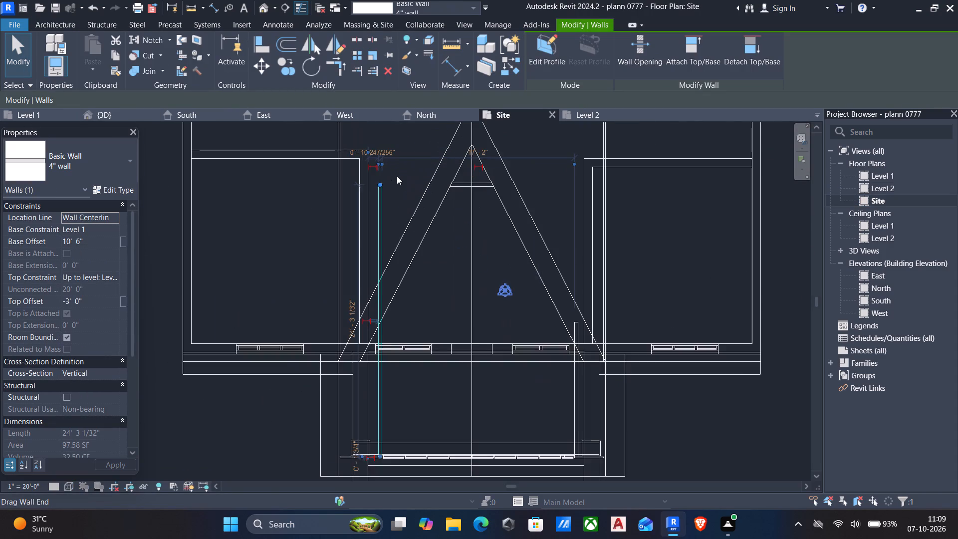
pyautogui.scroll(3, 397, 176)
pyautogui.press('Escape')
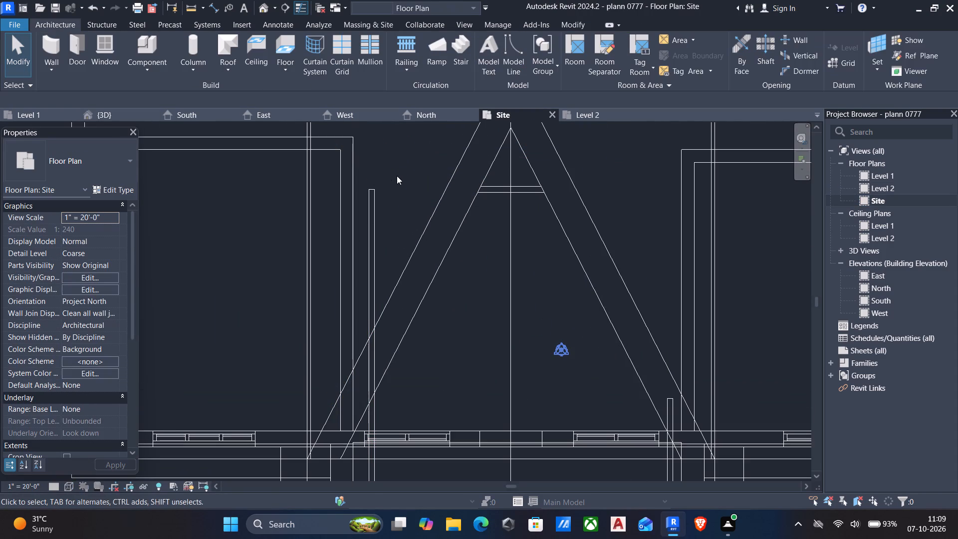
pyautogui.write('al')
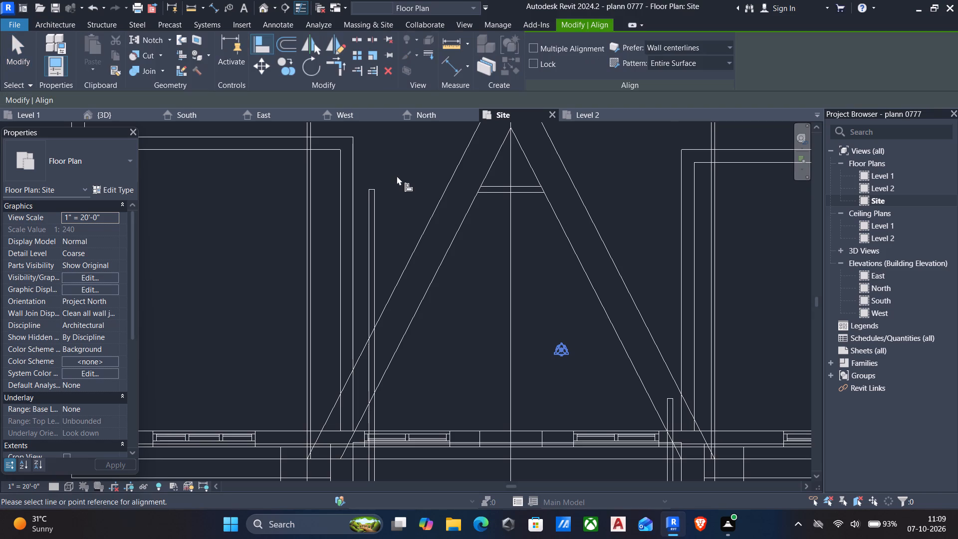
pyautogui.scroll(-5, 363, 216)
pyautogui.scroll(1, 383, 347)
pyautogui.moveTo(376, 343); pyautogui.dragTo(387, 343)
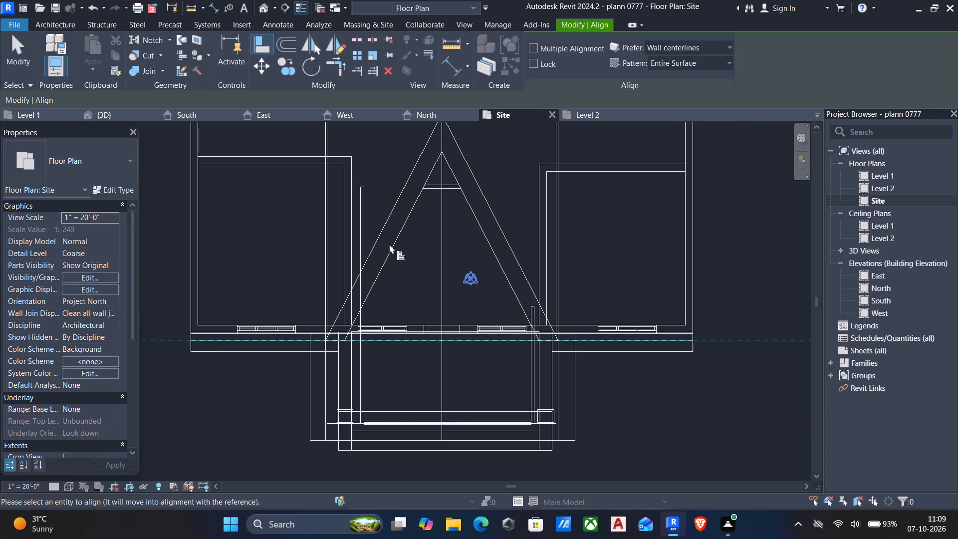
pyautogui.click(366, 183)
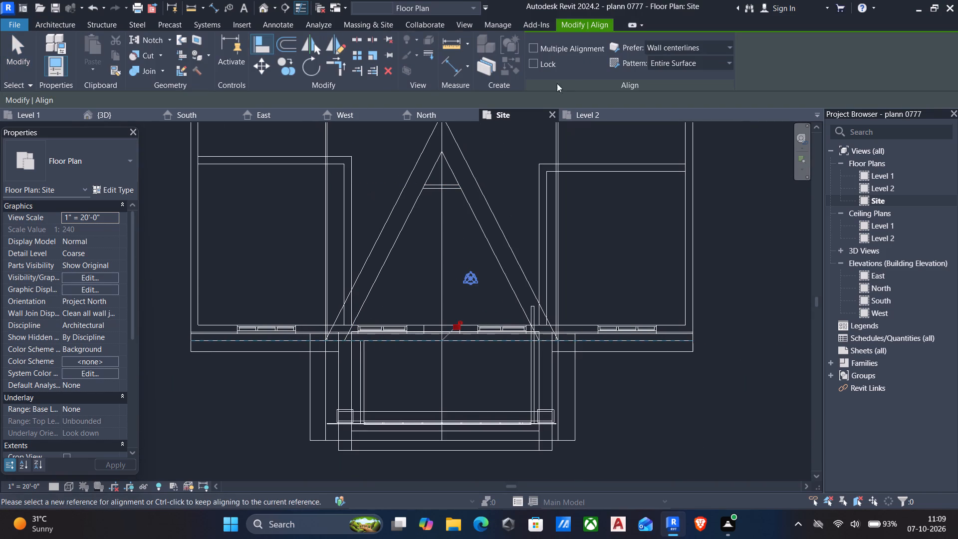
# Examine the porch roof, side wall and gable in 3D where they meet the main roof.
pyautogui.click(268, 11)
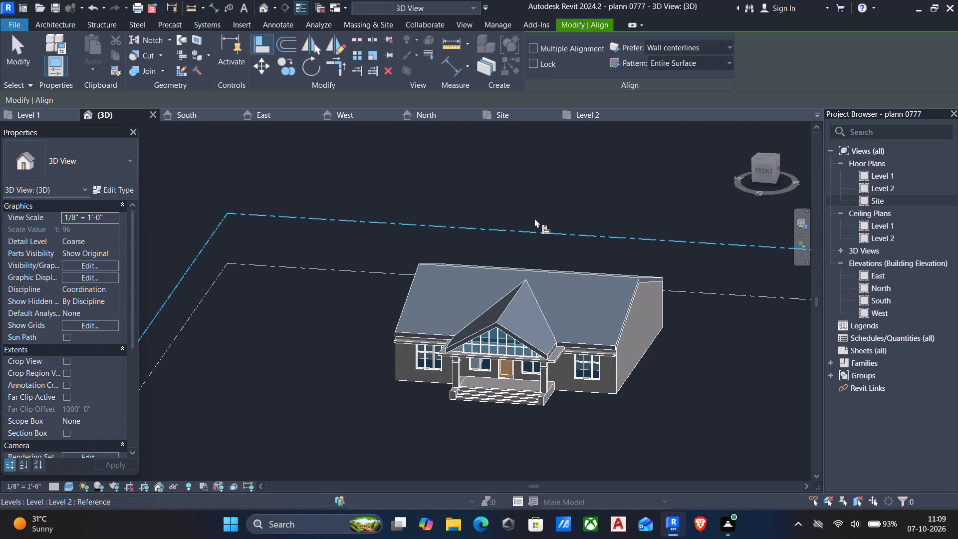
pyautogui.scroll(-3, 534, 223)
pyautogui.keyDown('shift'); pyautogui.moveTo(525, 230); pyautogui.dragTo(642, 203, button='middle'); pyautogui.keyUp('shift')
pyautogui.keyDown('shift'); pyautogui.scroll(-1, 525, 230); pyautogui.keyUp('shift')
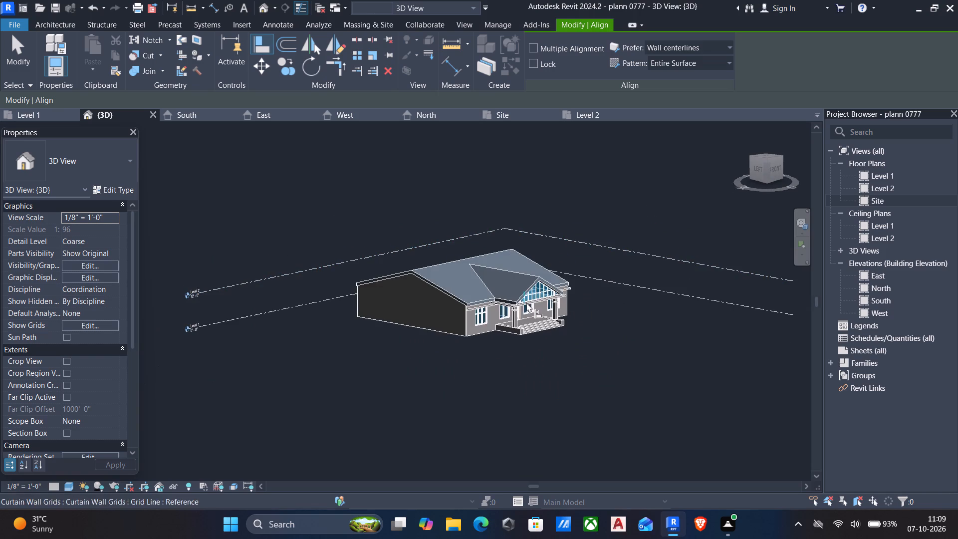
pyautogui.scroll(11, 525, 302)
pyautogui.scroll(-3, 490, 346)
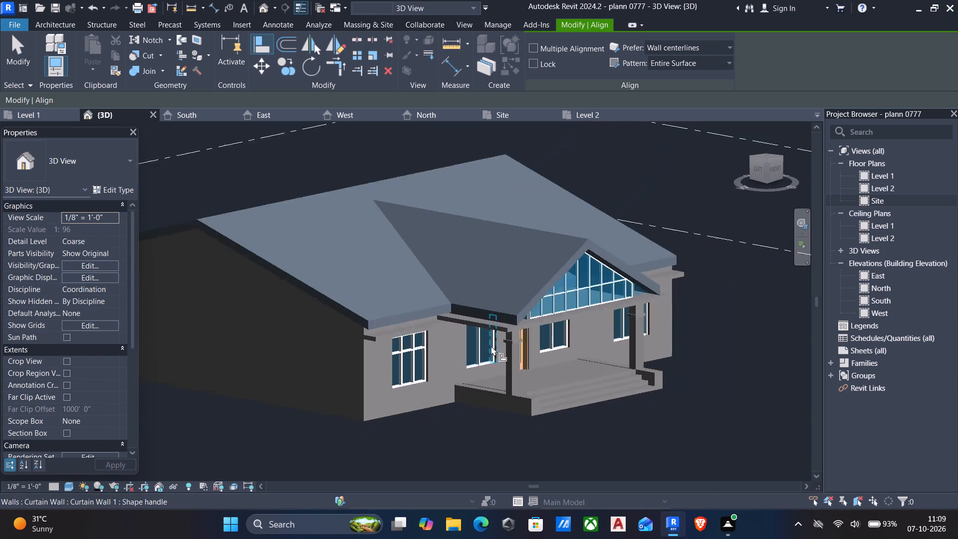
pyautogui.scroll(-2, 491, 346)
pyautogui.keyDown('shift'); pyautogui.moveTo(496, 345); pyautogui.dragTo(343, 298, button='middle'); pyautogui.keyUp('shift')
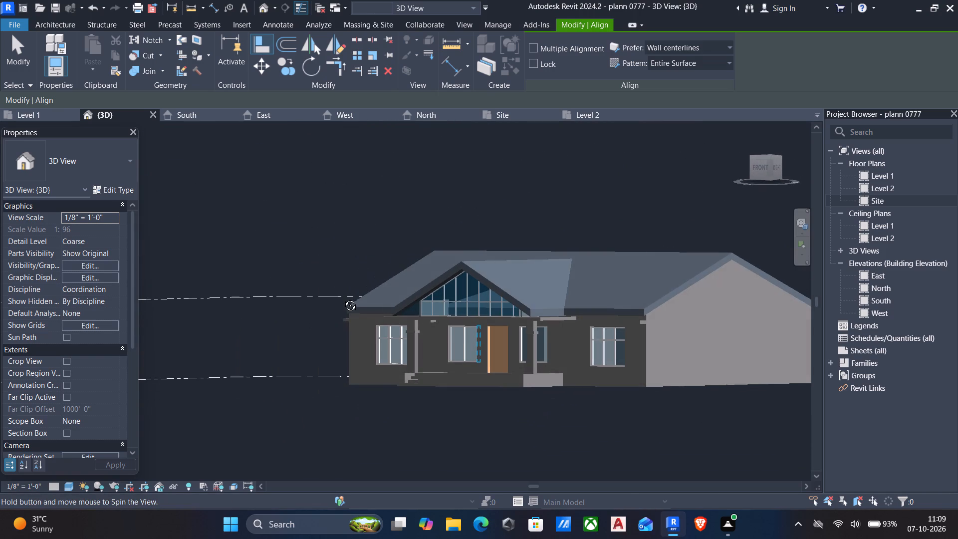
pyautogui.keyDown('shift'); pyautogui.moveTo(343, 298); pyautogui.dragTo(437, 290, button='middle'); pyautogui.keyUp('shift')
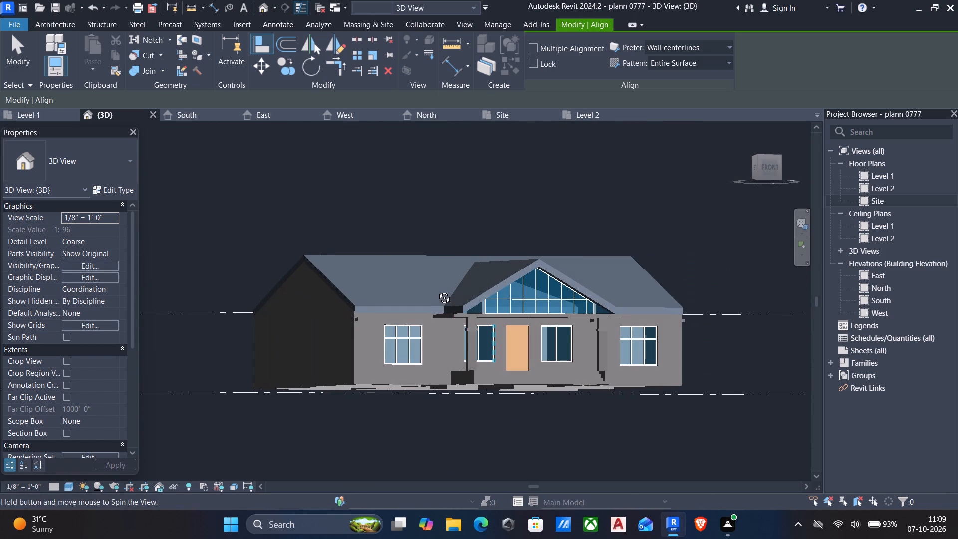
pyautogui.keyDown('shift'); pyautogui.moveTo(437, 290); pyautogui.dragTo(457, 316, button='middle'); pyautogui.keyUp('shift')
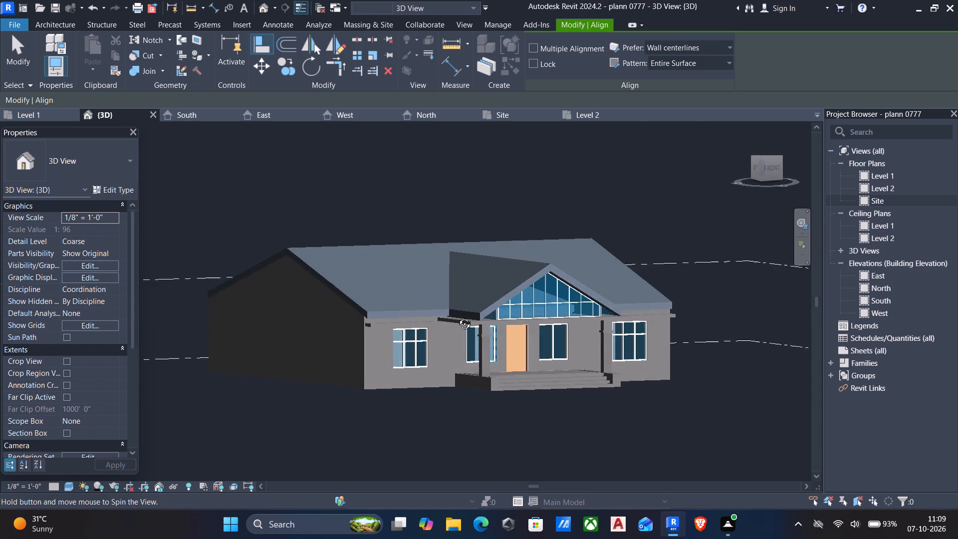
pyautogui.keyDown('shift'); pyautogui.moveTo(457, 316); pyautogui.dragTo(454, 320, button='middle'); pyautogui.keyUp('shift')
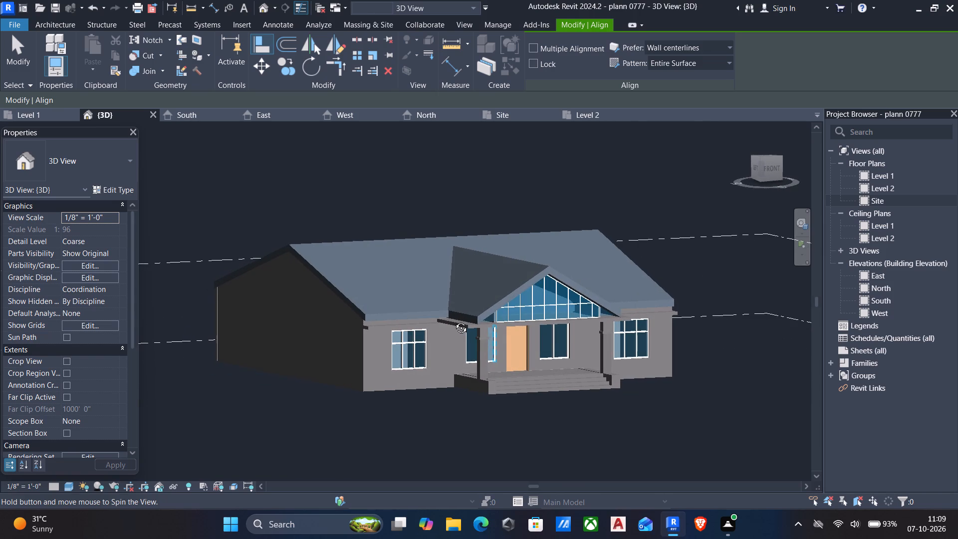
pyautogui.keyDown('shift'); pyautogui.moveTo(454, 320); pyautogui.dragTo(483, 303, button='middle'); pyautogui.keyUp('shift')
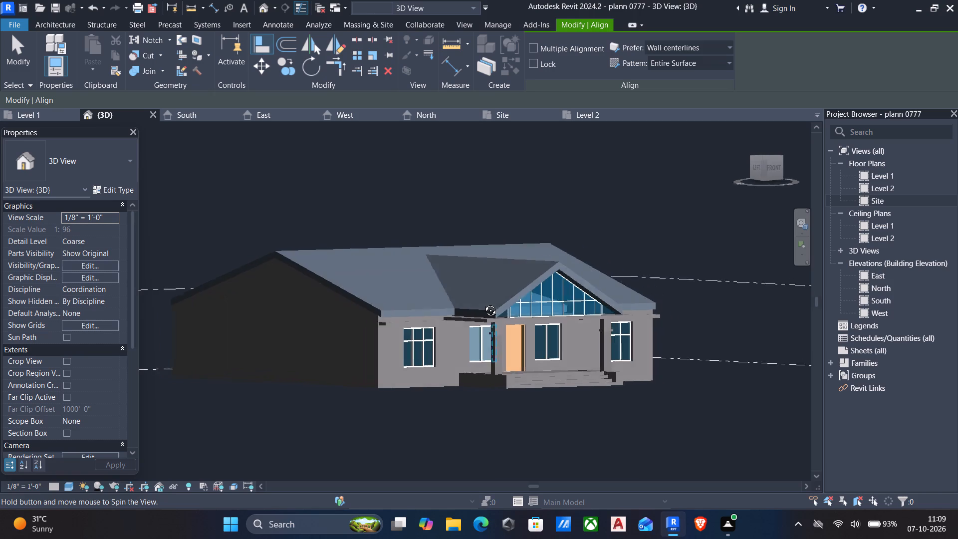
pyautogui.keyDown('shift'); pyautogui.moveTo(483, 303); pyautogui.dragTo(485, 303, button='middle'); pyautogui.keyUp('shift')
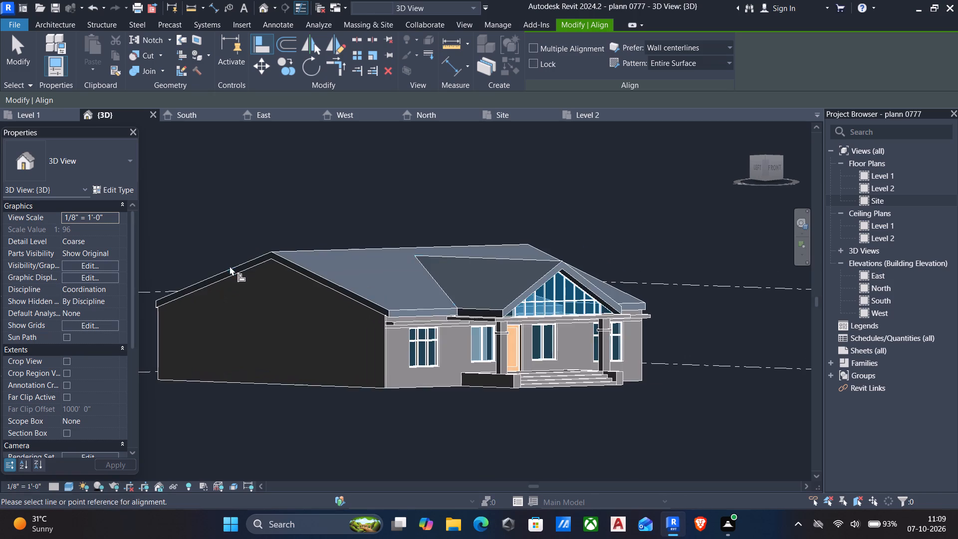
pyautogui.scroll(2, 224, 264)
pyautogui.press('Escape')
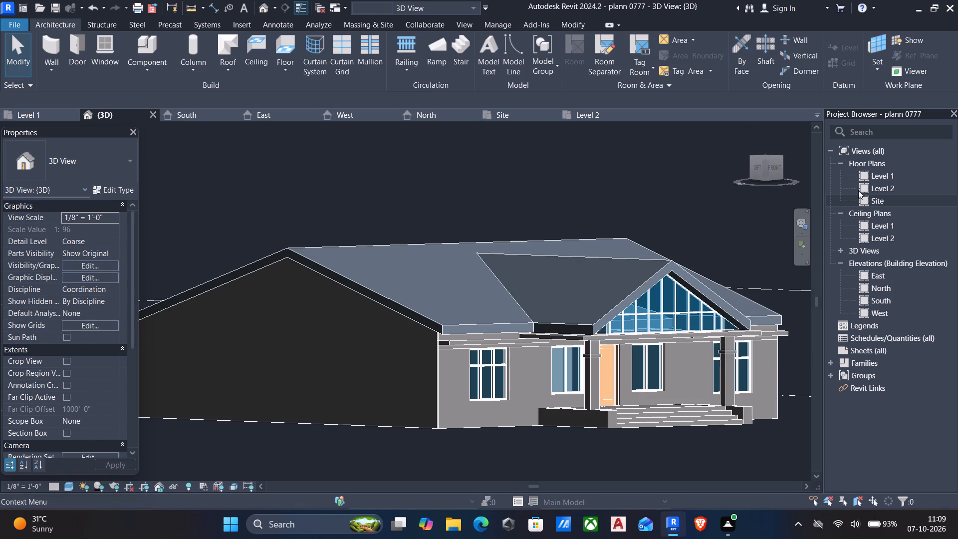
# In the East elevation, start a roof by extrusion using the 9" gable wall as work plane, referenced to Level 2 with 0 offset.
pyautogui.click(896, 187)
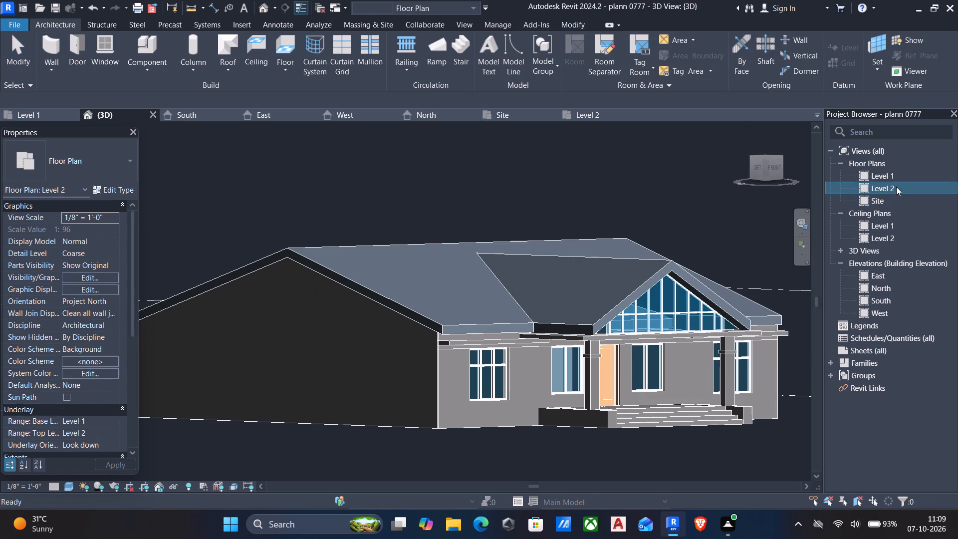
pyautogui.doubleClick(893, 302)
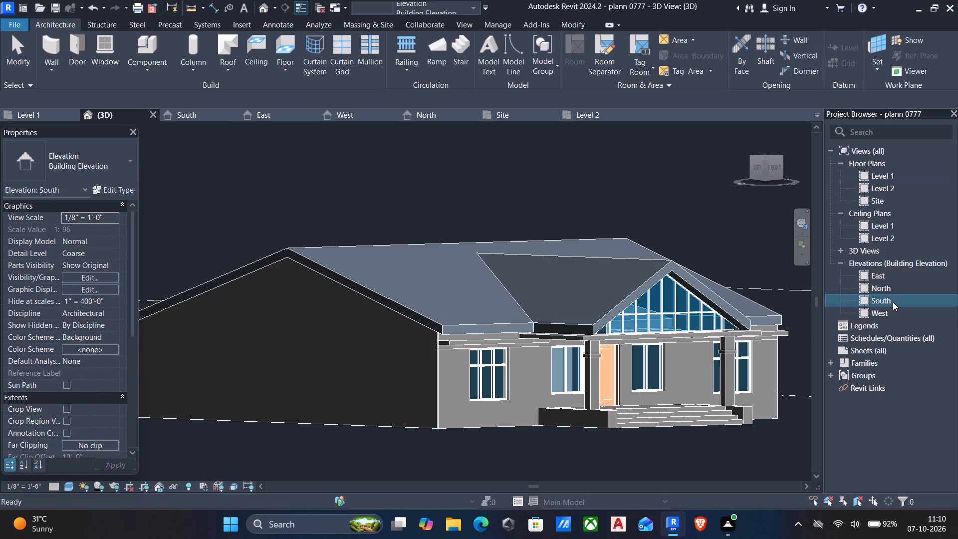
pyautogui.scroll(-4, 543, 262)
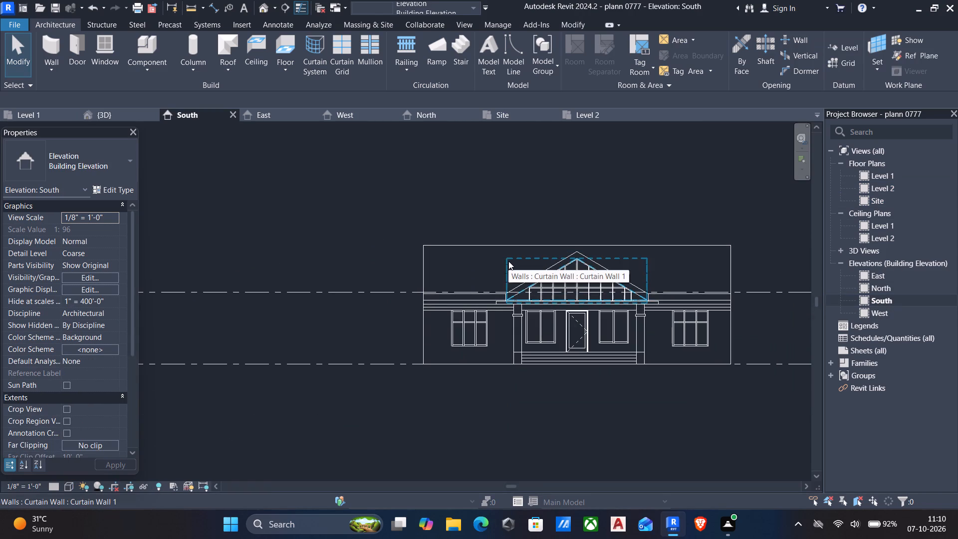
pyautogui.doubleClick(877, 272)
pyautogui.scroll(-1, 411, 265)
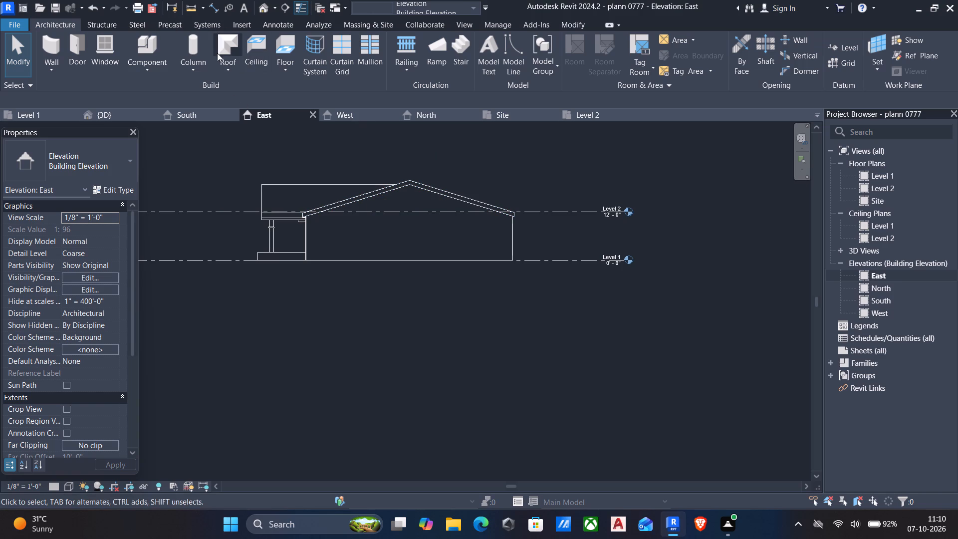
pyautogui.click(227, 70)
pyautogui.click(254, 111)
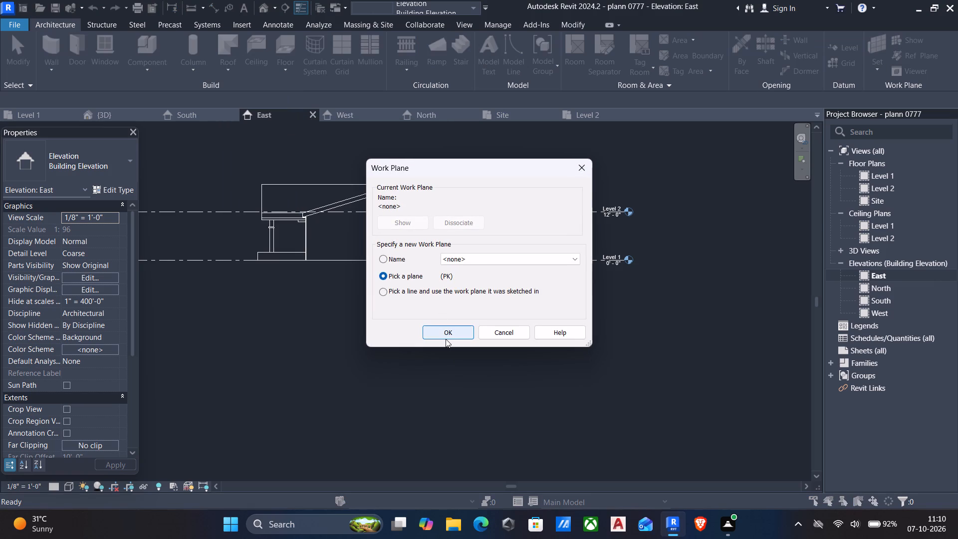
pyautogui.click(446, 339)
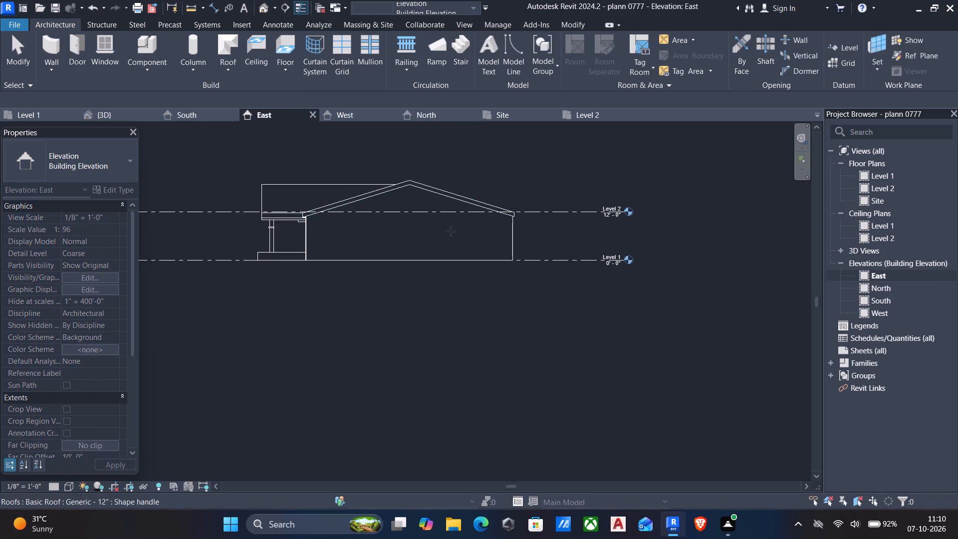
pyautogui.click(441, 260)
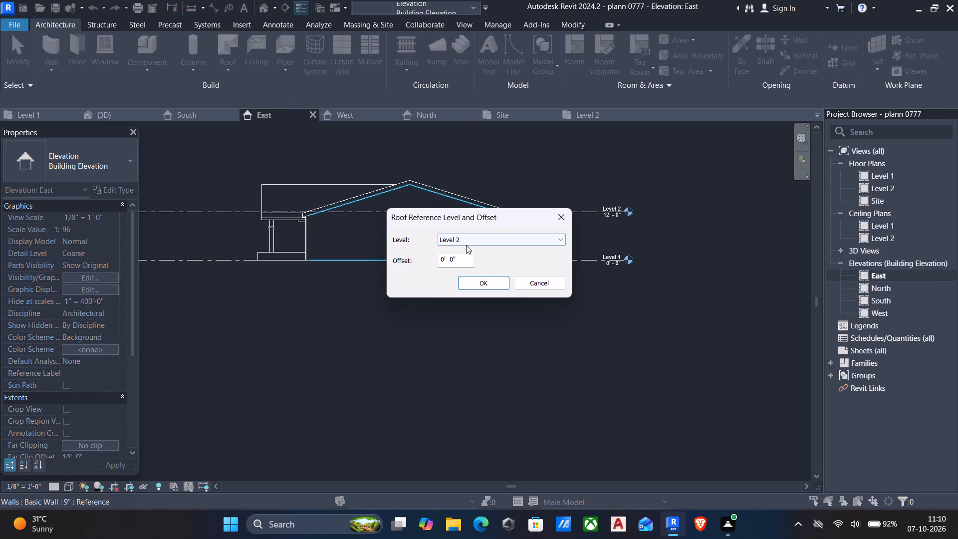
pyautogui.click(471, 277)
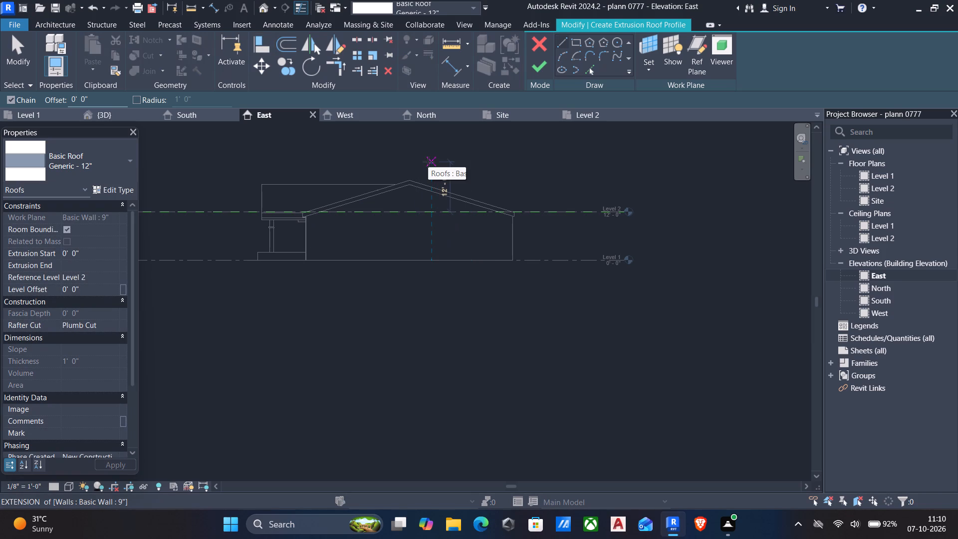
# Sketch a triangular roof profile peaking 10' above the main ridge, with a vertical guide line and a base line about 30'-6" long.
pyautogui.click(407, 180)
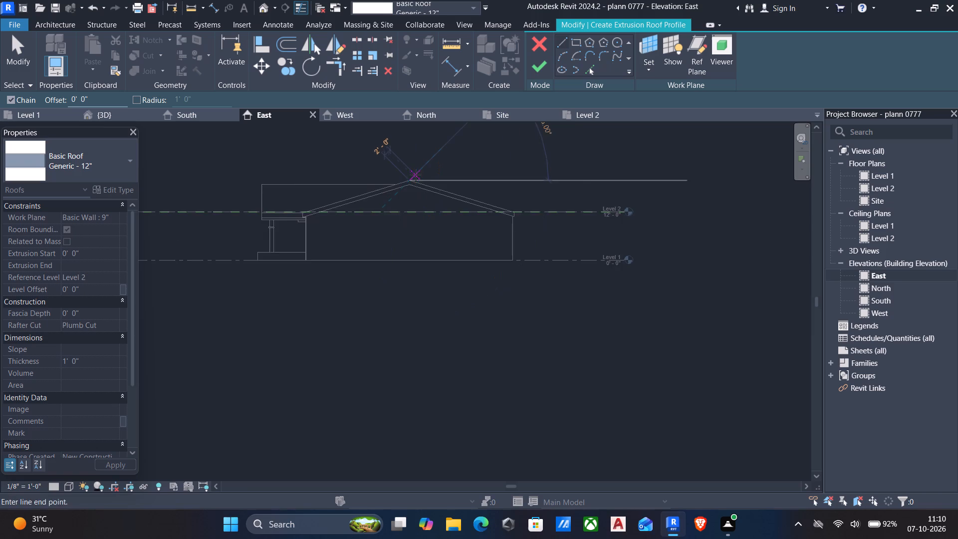
pyautogui.scroll(-2, 416, 175)
pyautogui.moveTo(416, 175); pyautogui.dragTo(413, 360, button='middle')
pyautogui.moveTo(404, 258); pyautogui.dragTo(407, 324)
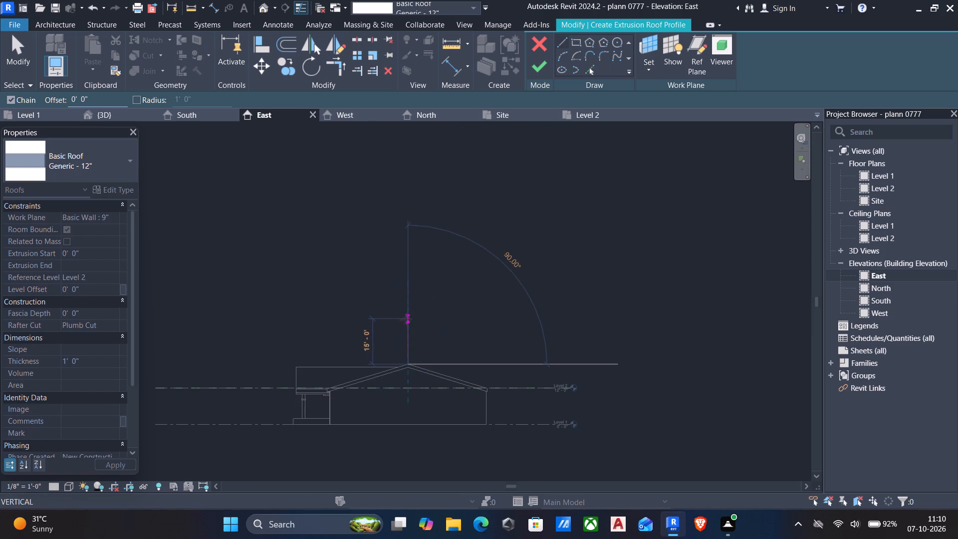
pyautogui.scroll(3, 405, 334)
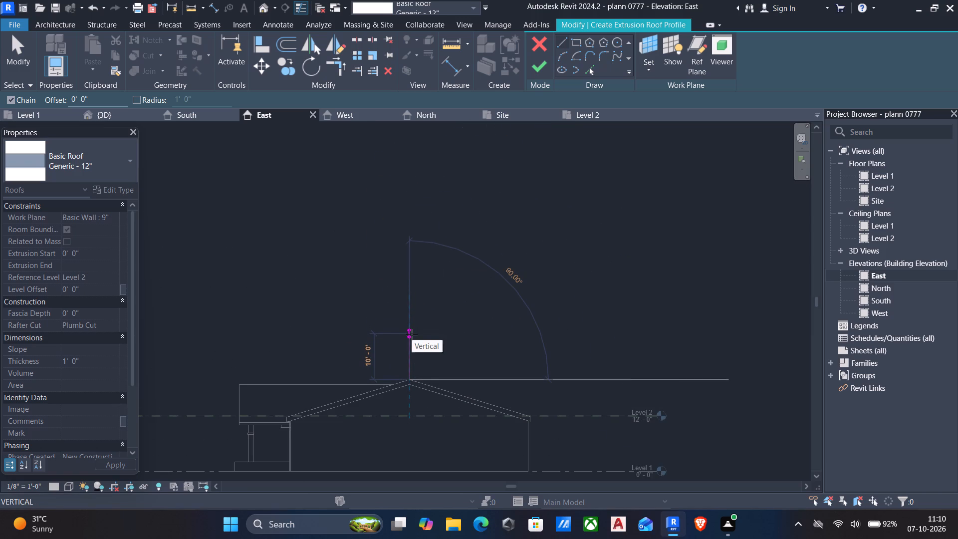
pyautogui.click(412, 334)
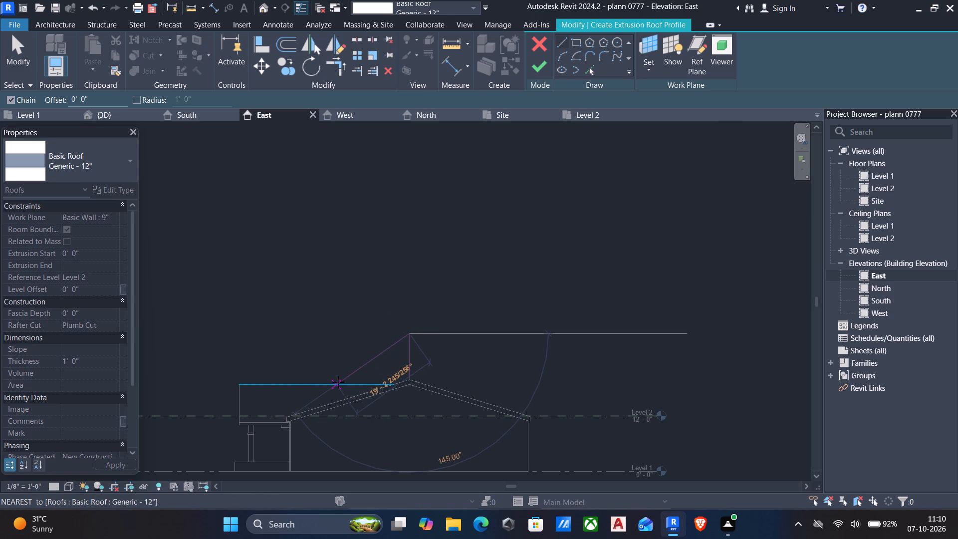
pyautogui.click(338, 382)
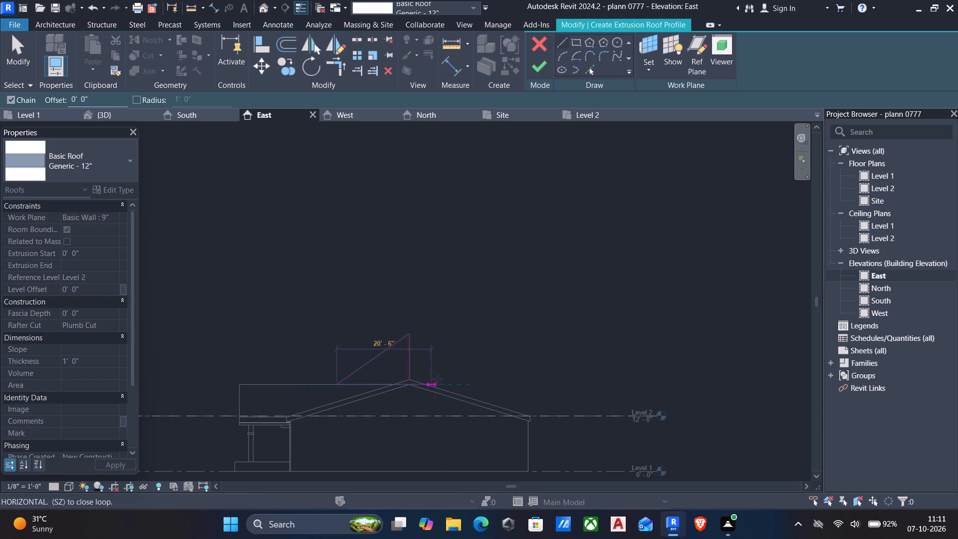
pyautogui.click(477, 382)
pyautogui.press('Escape')
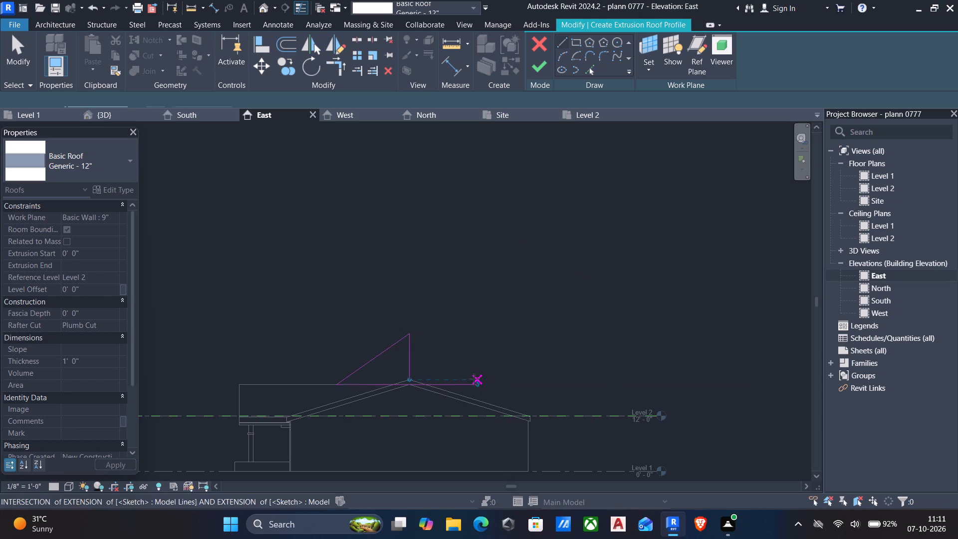
pyautogui.click(411, 332)
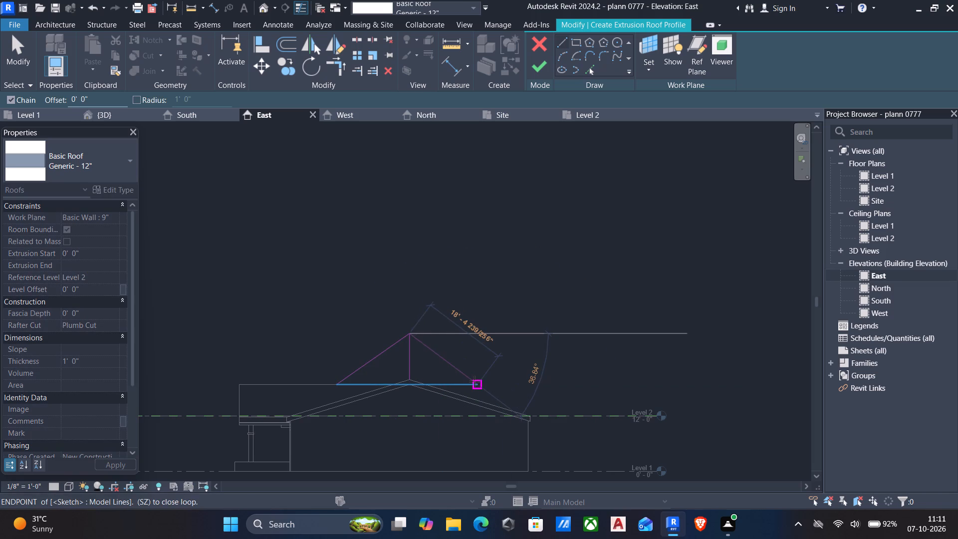
pyautogui.click(475, 381)
pyautogui.press('Escape')
pyautogui.press('Escape')
# Delete the vertical guide and the base line from the profile, and finish the Generic - 12" extrusion roof.
pyautogui.click(412, 366)
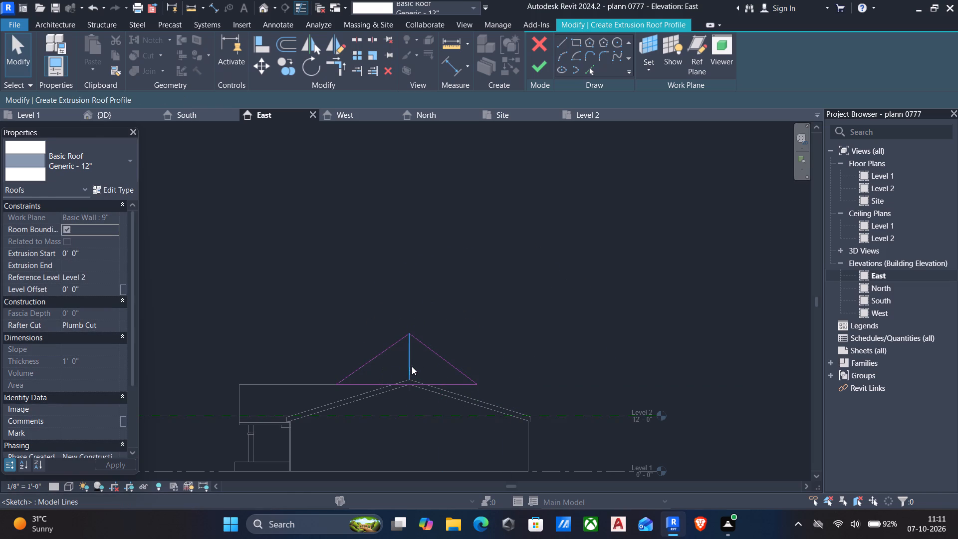
pyautogui.press('Delete')
pyautogui.click(410, 383)
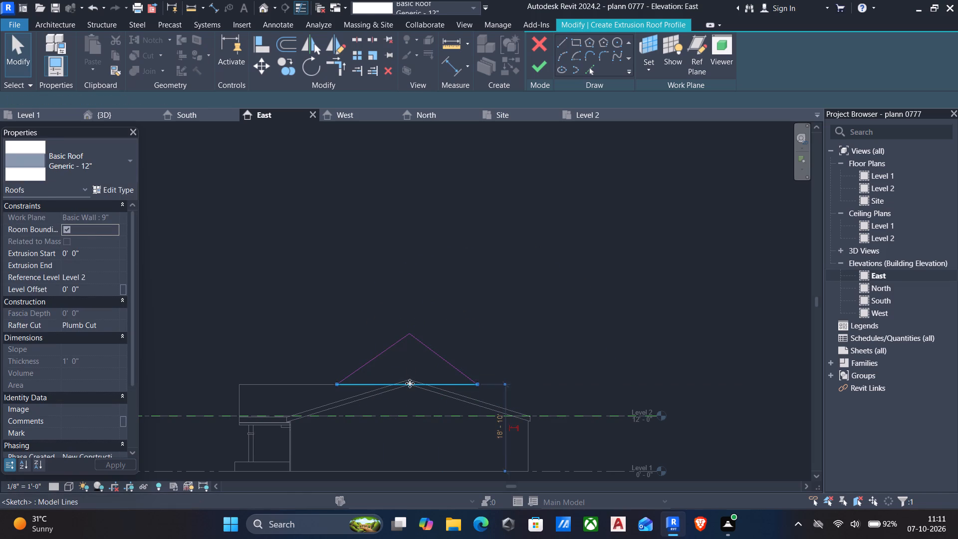
pyautogui.press('Delete')
pyautogui.click(550, 62)
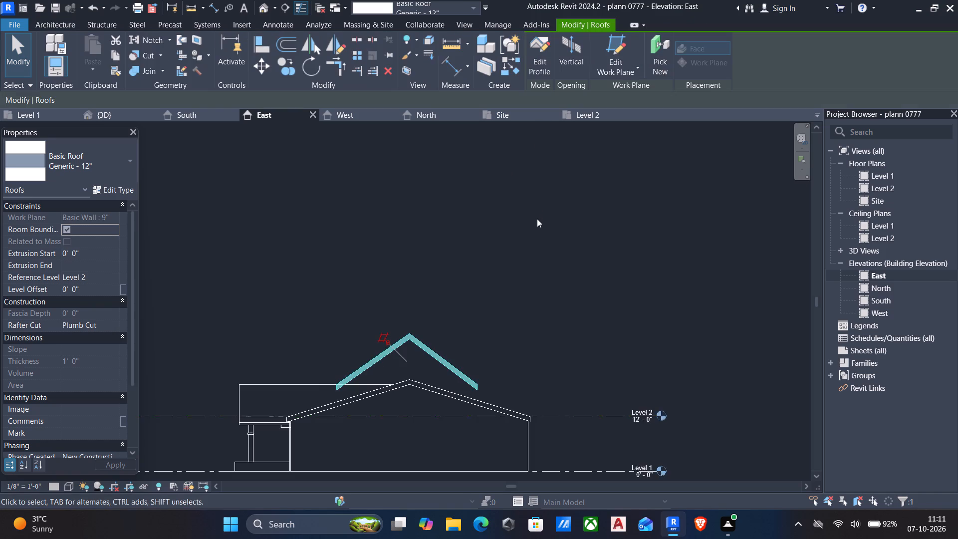
# Examine the new extrusion roof above the main house in 3D from the side and front.
pyautogui.scroll(-2, 537, 225)
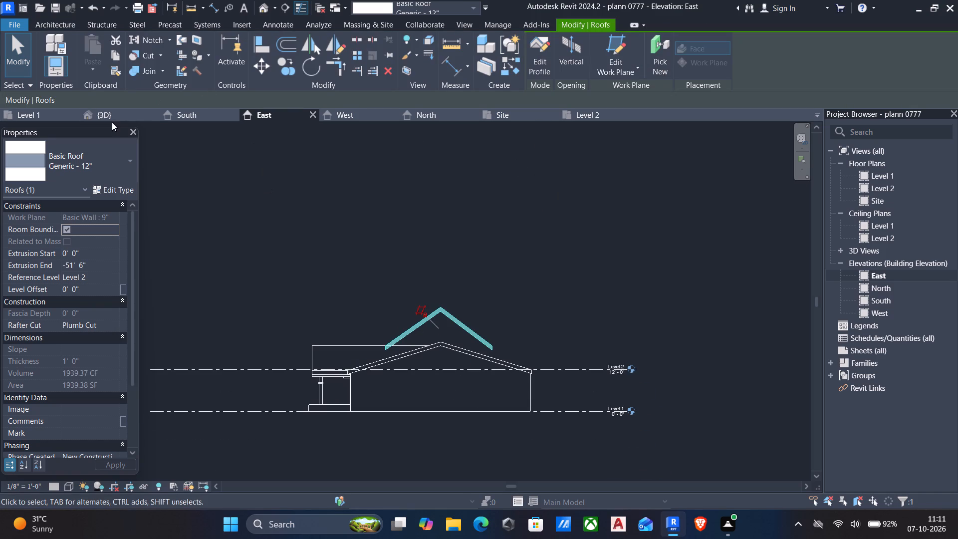
pyautogui.click(115, 111)
pyautogui.scroll(-7, 433, 221)
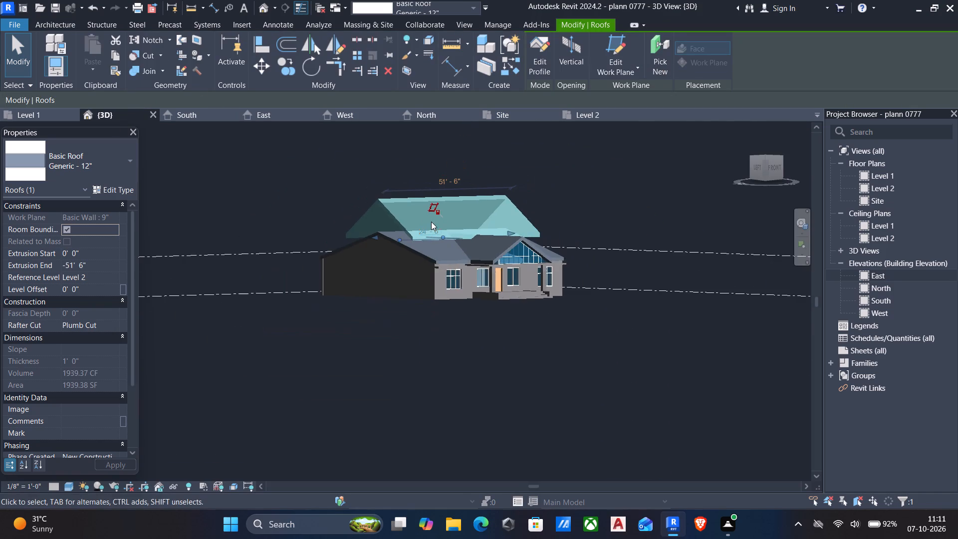
pyautogui.keyDown('shift'); pyautogui.moveTo(470, 247); pyautogui.dragTo(374, 266, button='middle'); pyautogui.keyUp('shift')
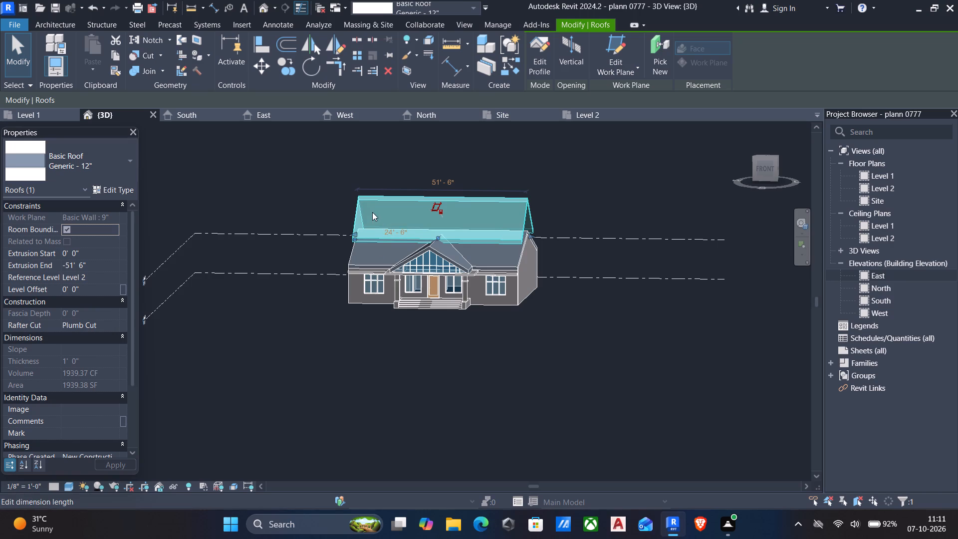
pyautogui.press('Escape')
pyautogui.scroll(-3, 363, 264)
pyautogui.keyDown('shift'); pyautogui.moveTo(363, 270); pyautogui.dragTo(370, 235, button='middle'); pyautogui.keyUp('shift')
pyautogui.scroll(4, 370, 235)
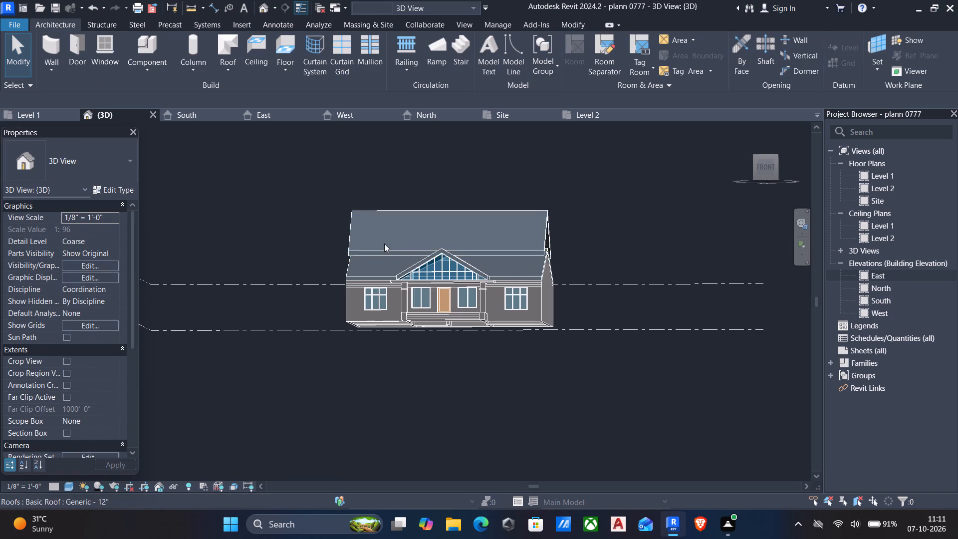
pyautogui.scroll(4, 379, 248)
# Edit the extrusion roof's profile in the East elevation, lowering its porch-side slope line until its lower end reaches into the main roof.
pyautogui.click(399, 255)
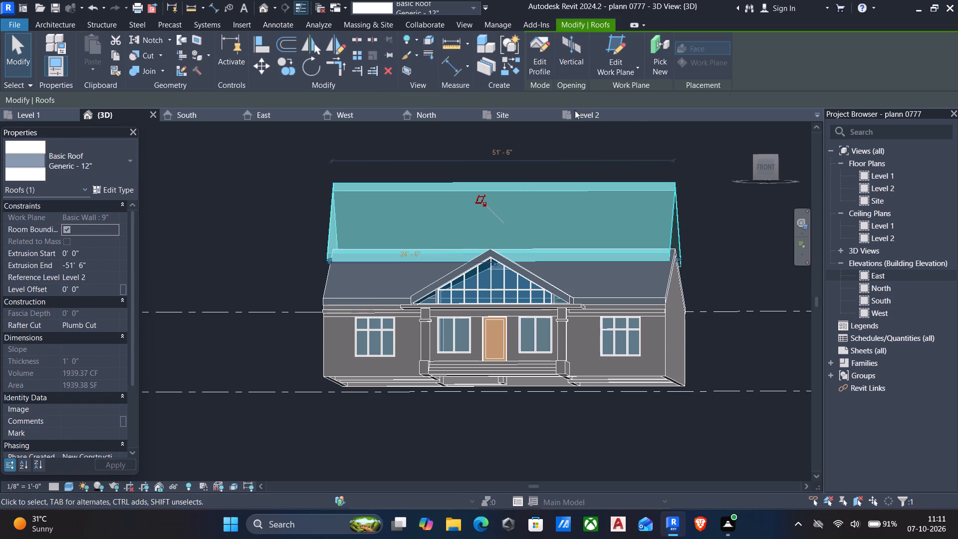
pyautogui.click(537, 59)
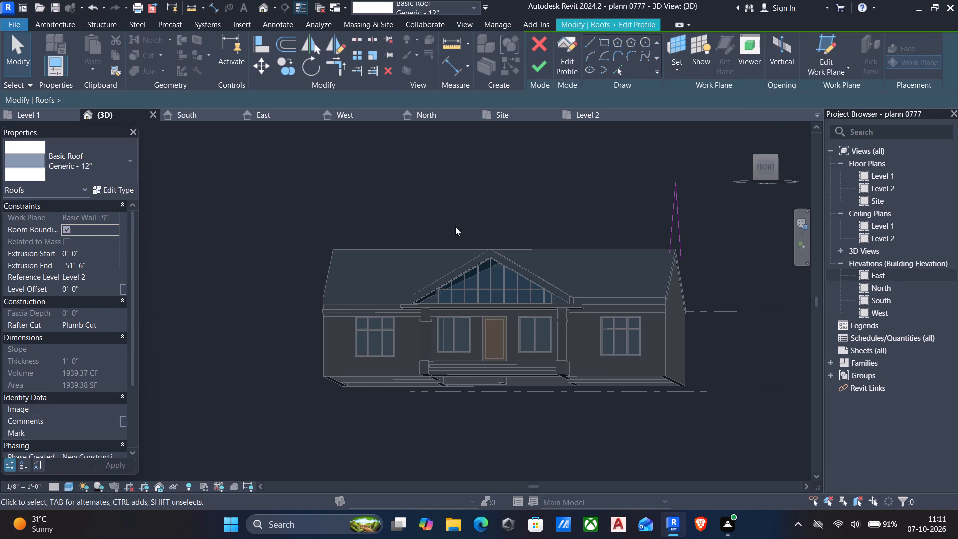
pyautogui.scroll(-2, 583, 230)
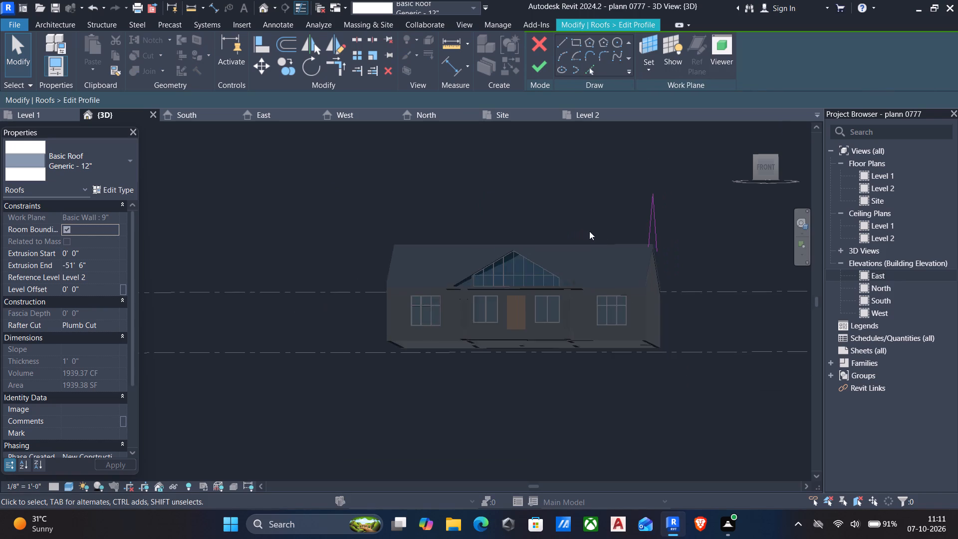
pyautogui.keyDown('shift'); pyautogui.moveTo(606, 235); pyautogui.dragTo(408, 257, button='middle'); pyautogui.keyUp('shift')
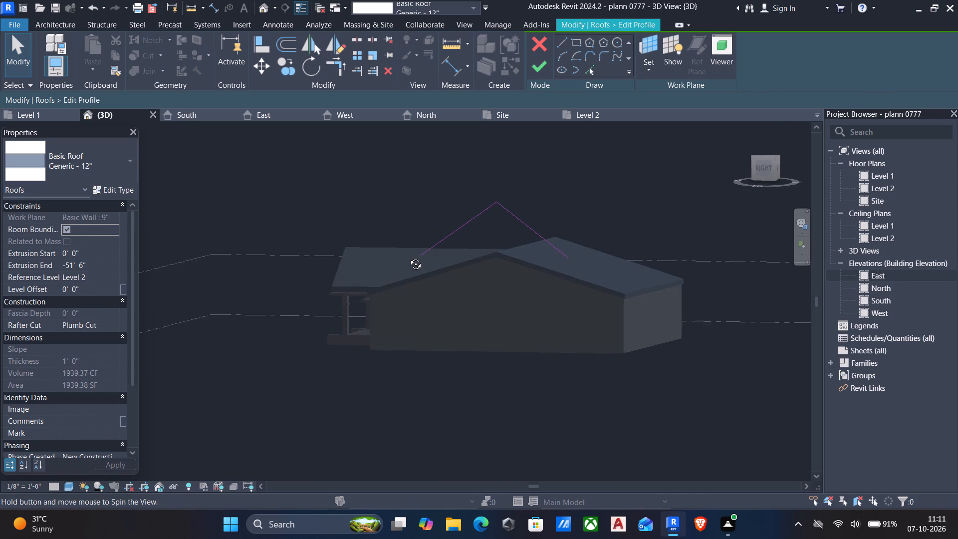
pyautogui.keyDown('shift'); pyautogui.moveTo(408, 257); pyautogui.dragTo(424, 252, button='middle'); pyautogui.keyUp('shift')
pyautogui.keyDown('shift'); pyautogui.middleClick(424, 252); pyautogui.keyUp('shift')
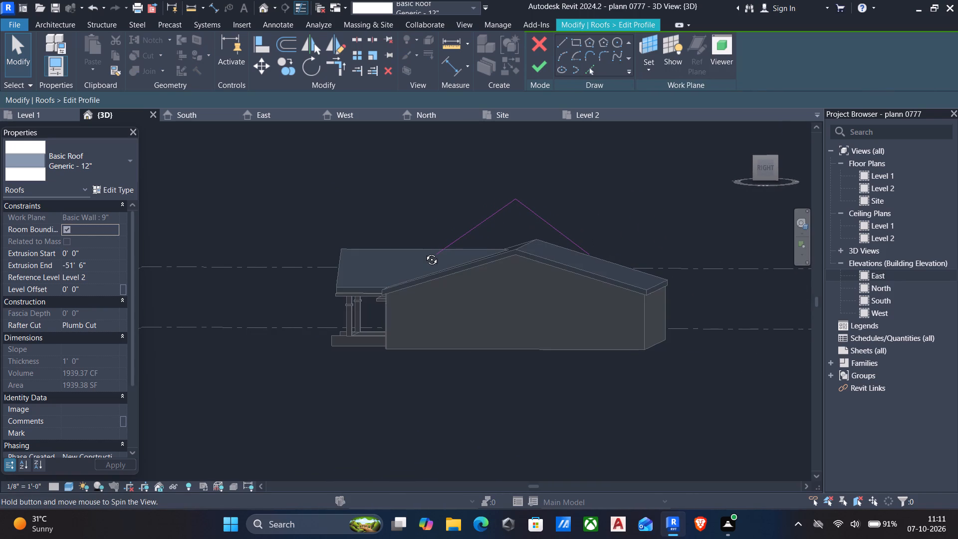
pyautogui.doubleClick(886, 269)
pyautogui.scroll(4, 440, 298)
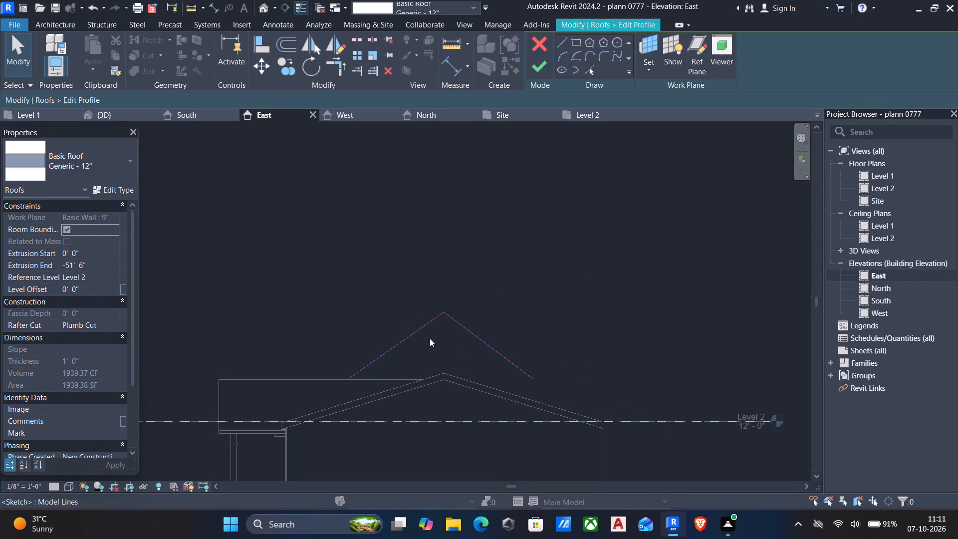
pyautogui.click(418, 332)
pyautogui.press('Down')
pyautogui.press('Down')
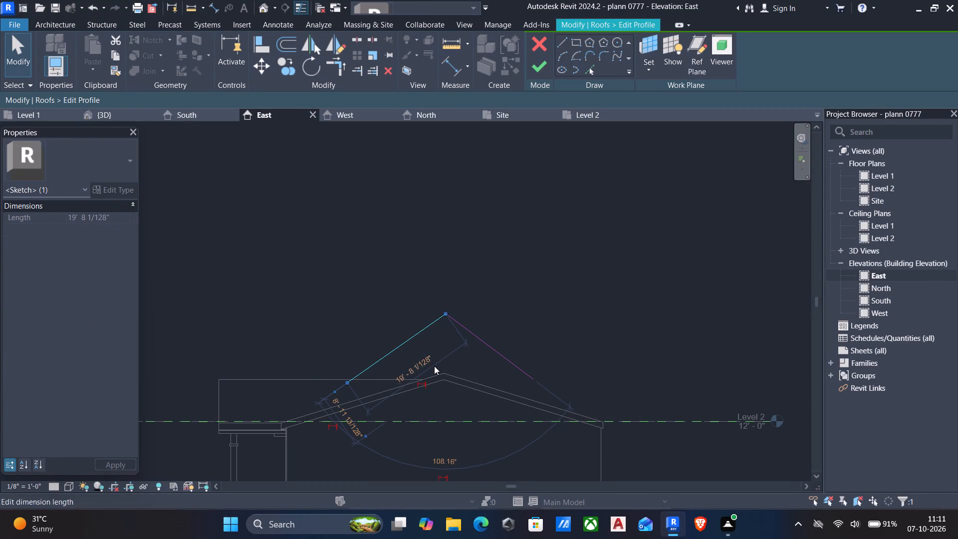
pyautogui.press('Down')
pyautogui.press('Down')
pyautogui.press('Down')
pyautogui.press('Down')
pyautogui.press('Down')
pyautogui.press('Down')
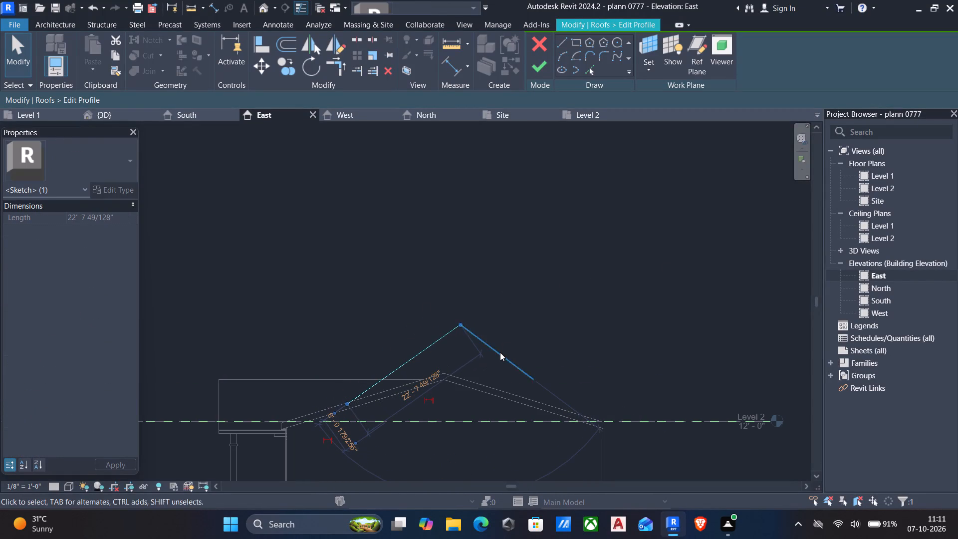
# Lower the profile's rear slope line to about the same level as the porch-side line, making it about 18'-10" long.
pyautogui.click(501, 355)
pyautogui.press('Down')
pyautogui.press('Down')
pyautogui.press('Down')
pyautogui.press('Down')
pyautogui.press('Down')
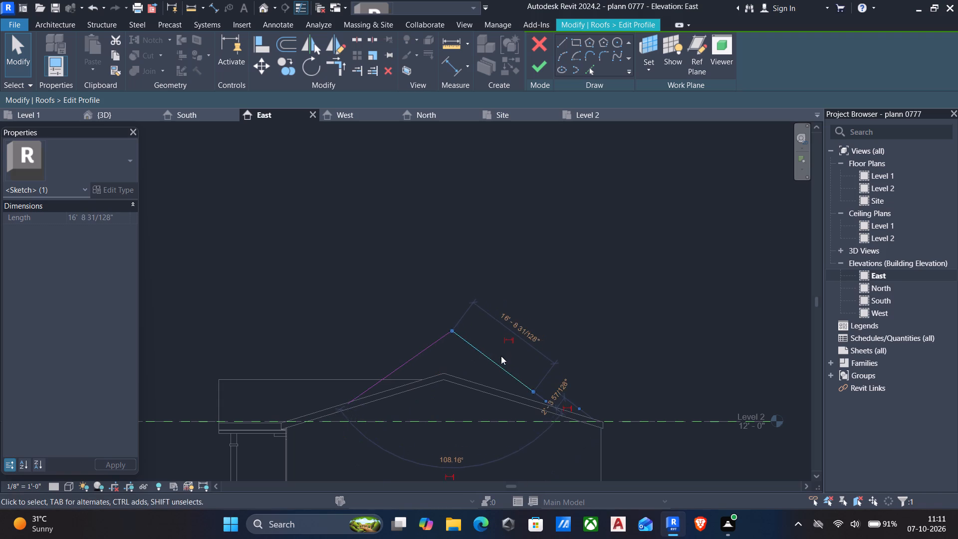
pyautogui.press('Down')
pyautogui.press('Down')
pyautogui.press('Down')
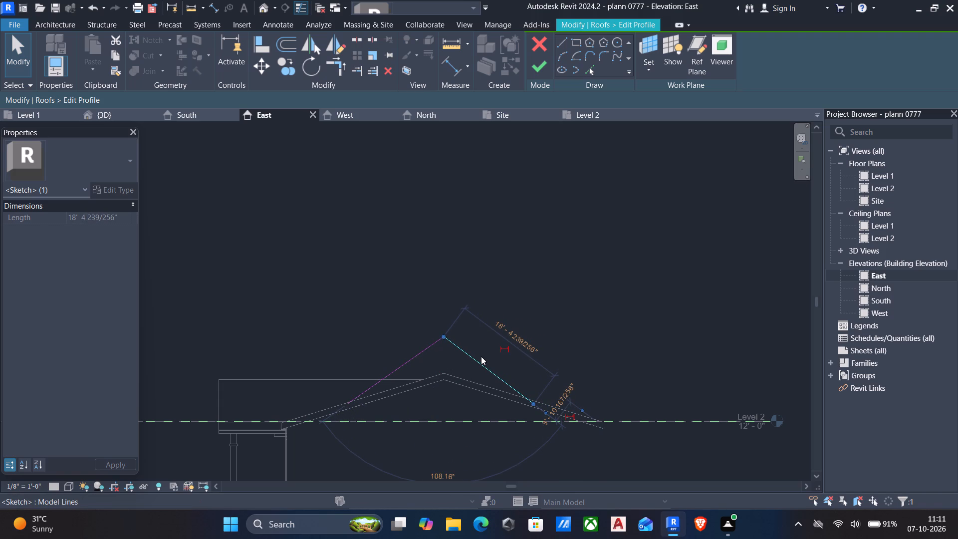
pyautogui.press('Down')
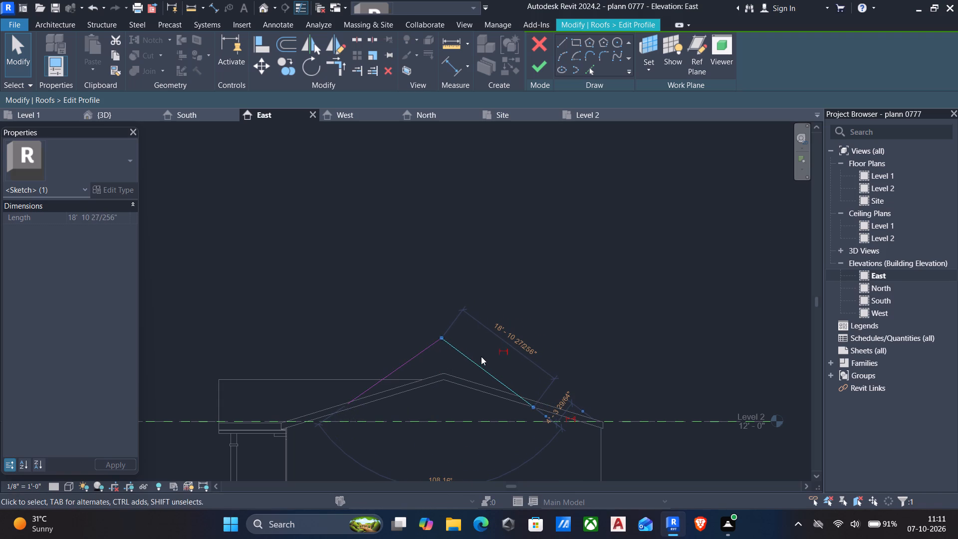
# Nudge the profile's porch-side slope line toward the rear so the peak is centred over the main roof's ridge.
pyautogui.click(402, 365)
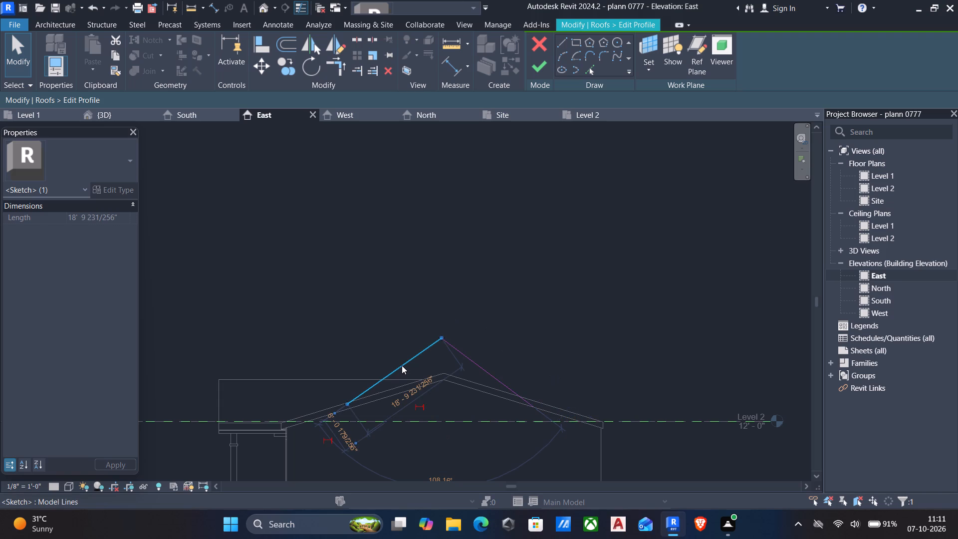
pyautogui.press('Right')
pyautogui.press('Right')
pyautogui.press('Escape')
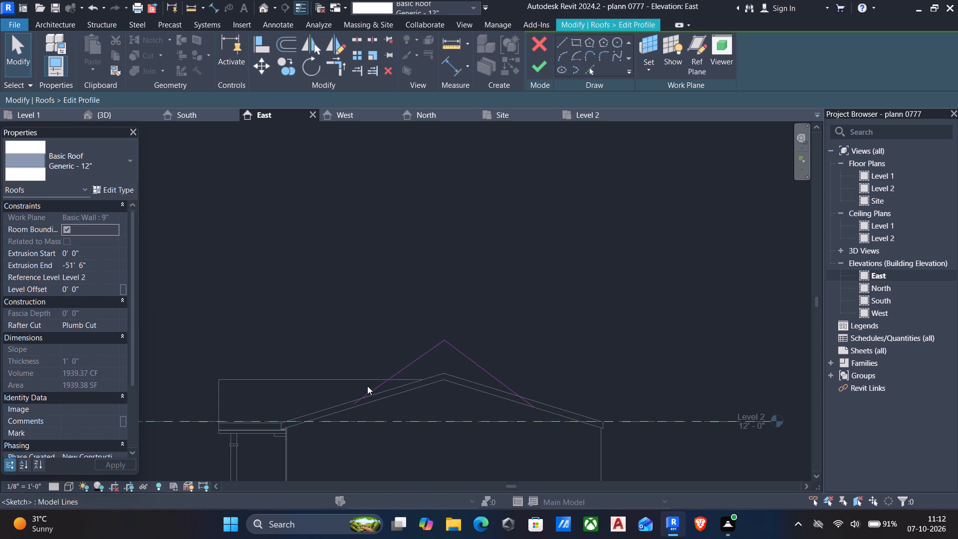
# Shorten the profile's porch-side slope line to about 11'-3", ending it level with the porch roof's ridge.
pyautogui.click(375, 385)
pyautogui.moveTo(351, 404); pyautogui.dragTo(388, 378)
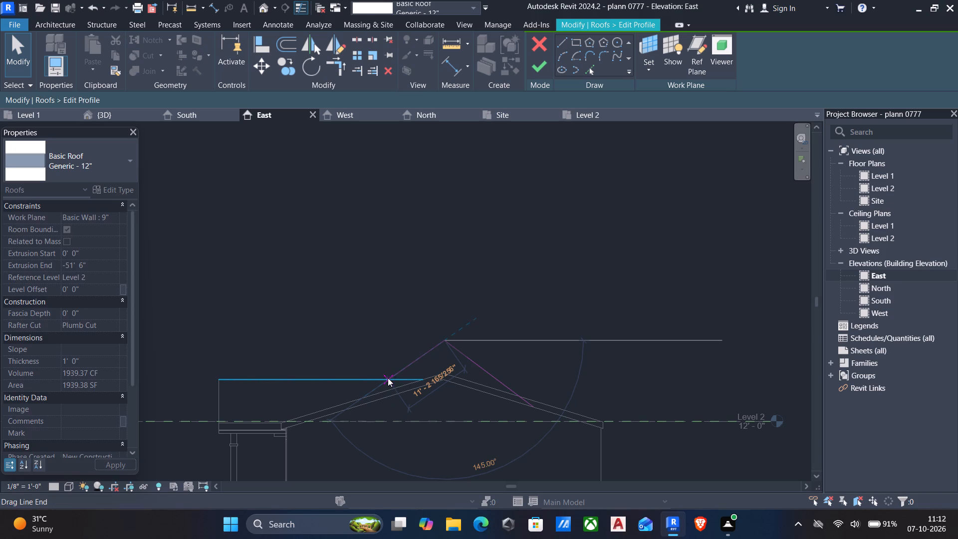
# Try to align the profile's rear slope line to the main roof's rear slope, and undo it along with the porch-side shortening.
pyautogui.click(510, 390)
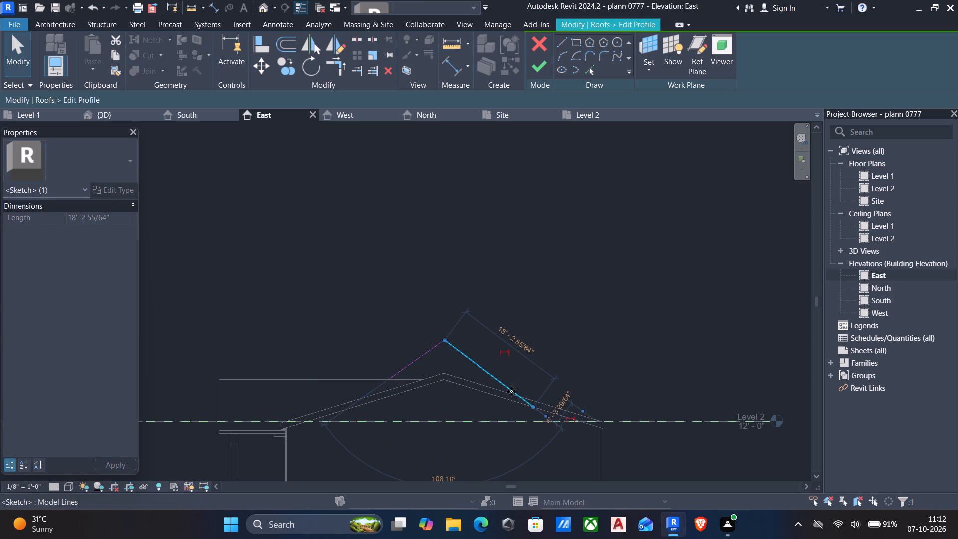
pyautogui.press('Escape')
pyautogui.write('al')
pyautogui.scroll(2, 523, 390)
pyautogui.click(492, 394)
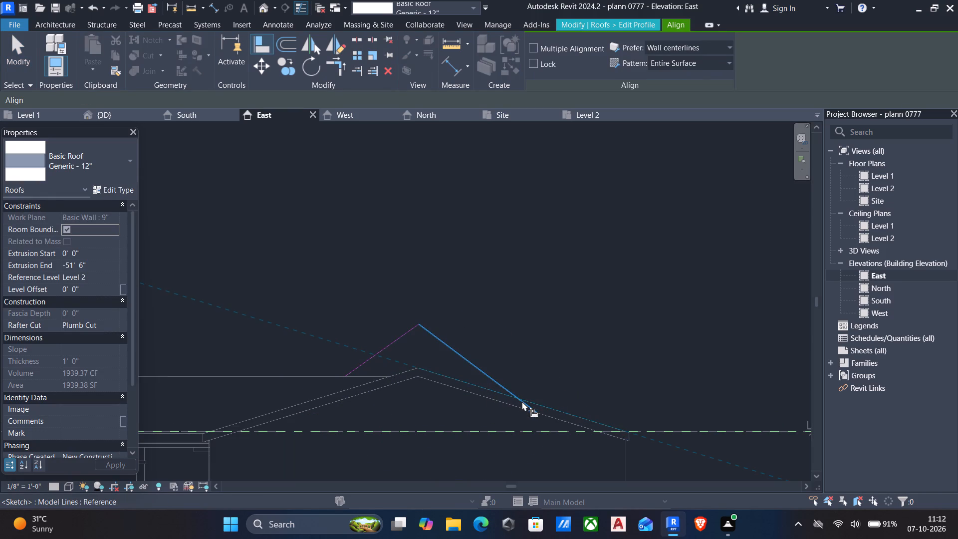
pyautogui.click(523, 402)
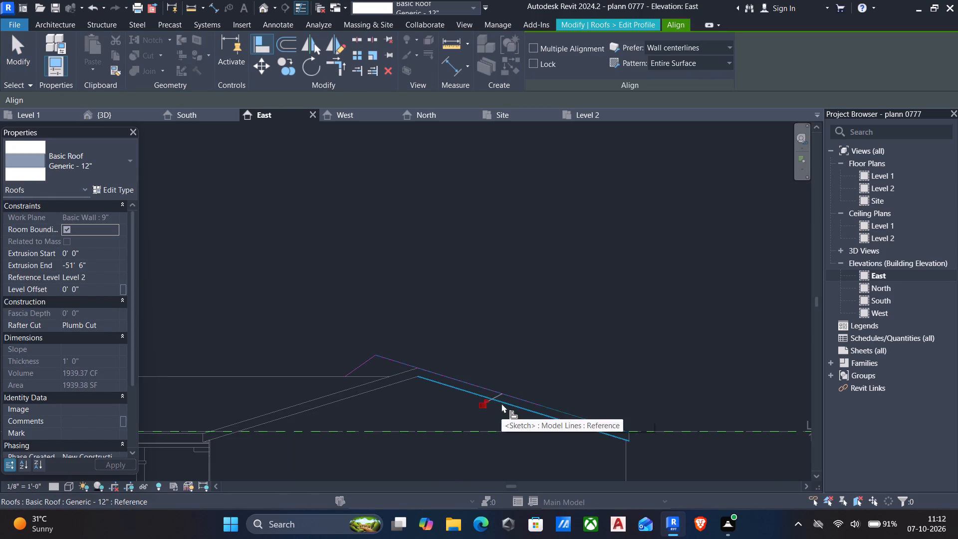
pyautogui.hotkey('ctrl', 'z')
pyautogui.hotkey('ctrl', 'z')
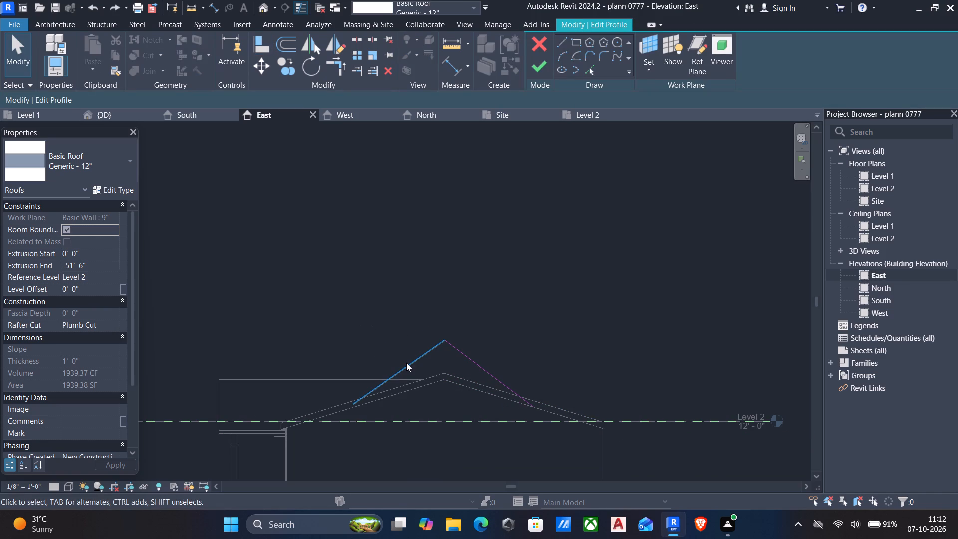
# Shorten the profile's porch-side slope line to about 11'-3", ending it at the level of the porch roof's ridge.
pyautogui.click(407, 363)
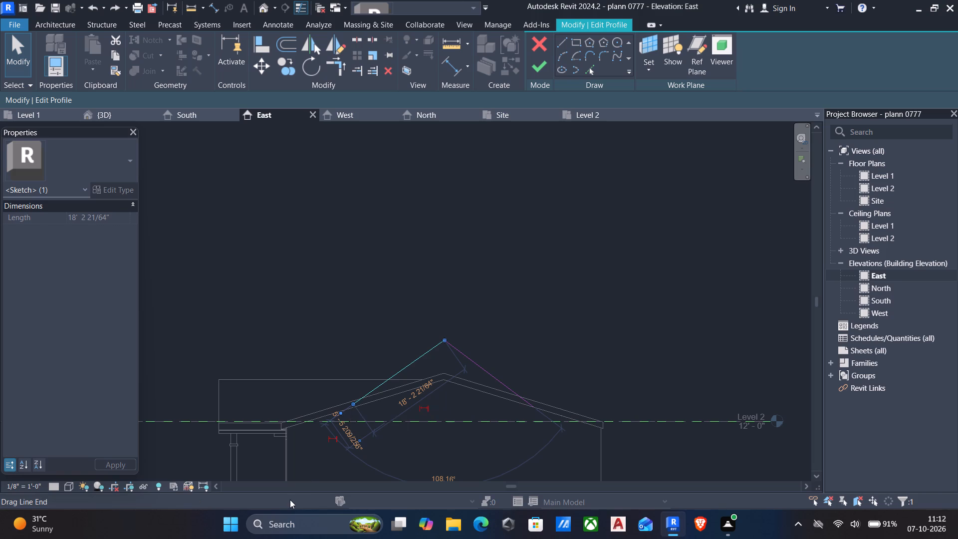
pyautogui.scroll(3, 309, 410)
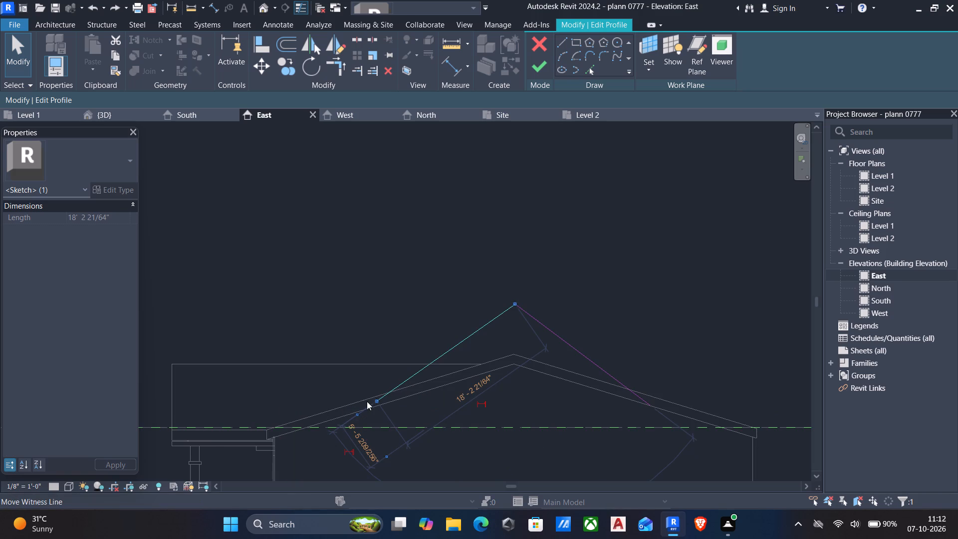
pyautogui.moveTo(376, 399); pyautogui.dragTo(436, 361)
pyautogui.scroll(1, 376, 399)
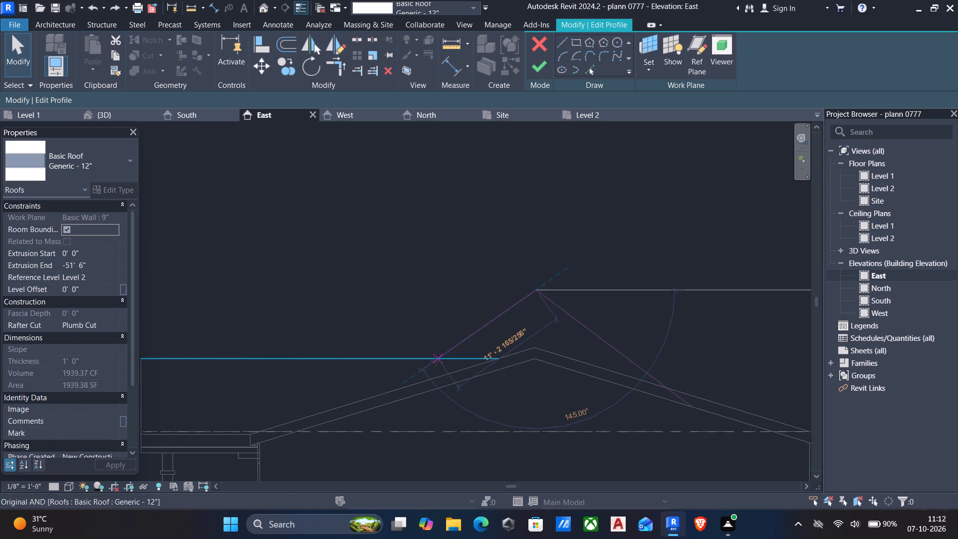
pyautogui.moveTo(436, 361); pyautogui.dragTo(436, 361)
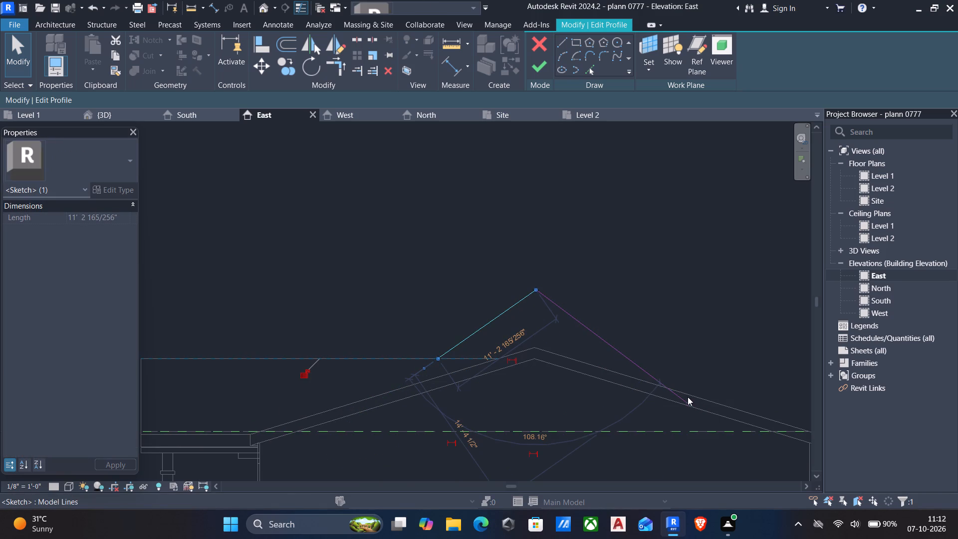
# Shorten the profile's rear slope line to 14'-0" at its existing slope and finish the roof profile edit.
pyautogui.click(679, 397)
pyautogui.moveTo(691, 405); pyautogui.dragTo(672, 390)
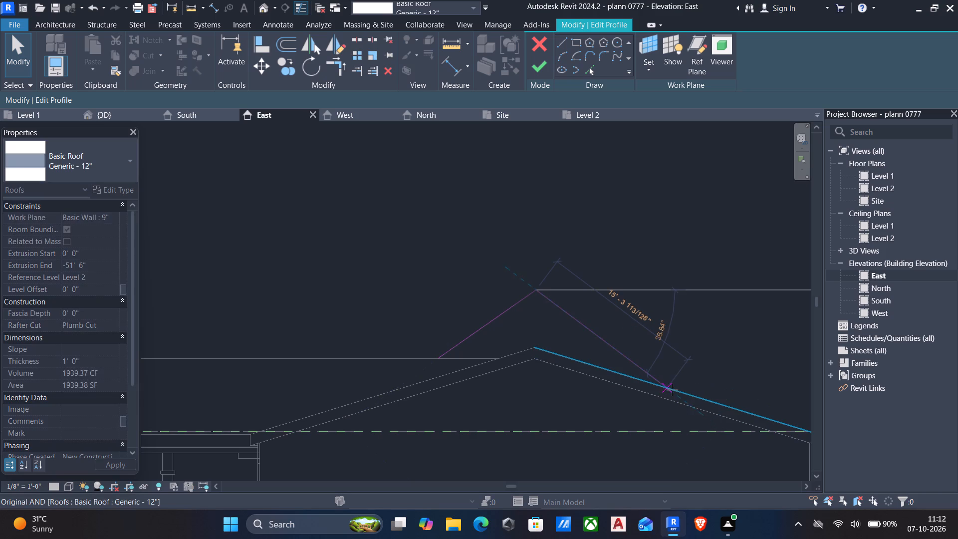
pyautogui.moveTo(672, 390); pyautogui.dragTo(663, 366)
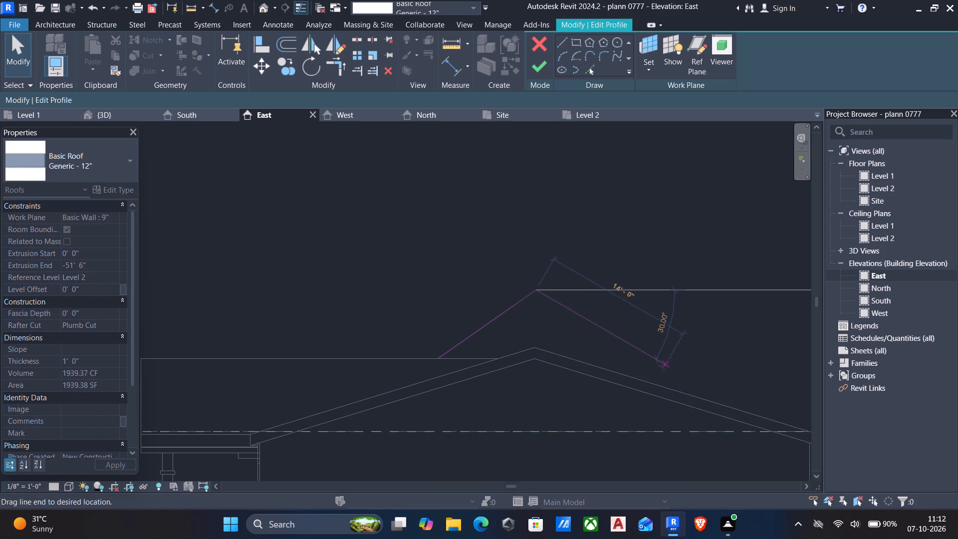
pyautogui.moveTo(663, 366); pyautogui.dragTo(656, 381)
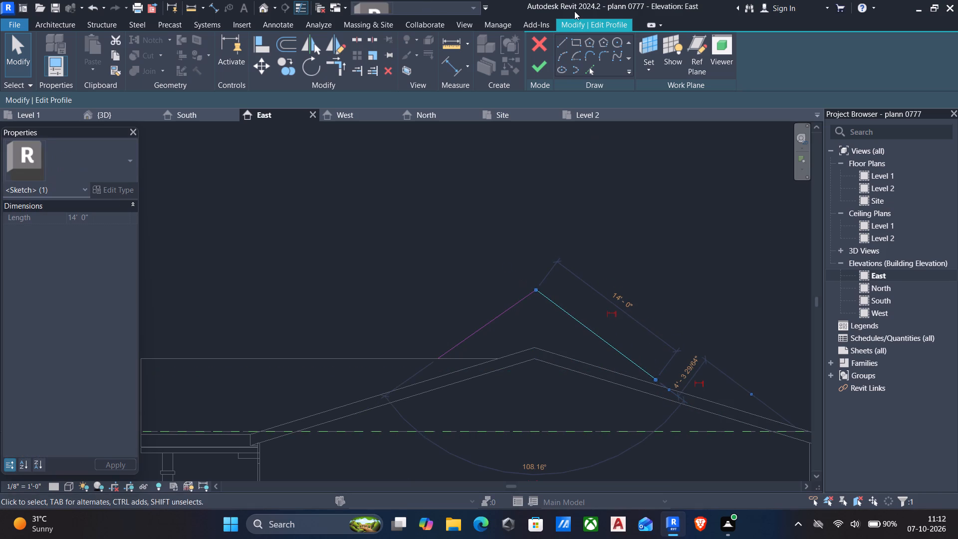
pyautogui.click(539, 62)
# Examine the reshaped upper roof in 3D from the side around to the front.
pyautogui.scroll(-3, 526, 181)
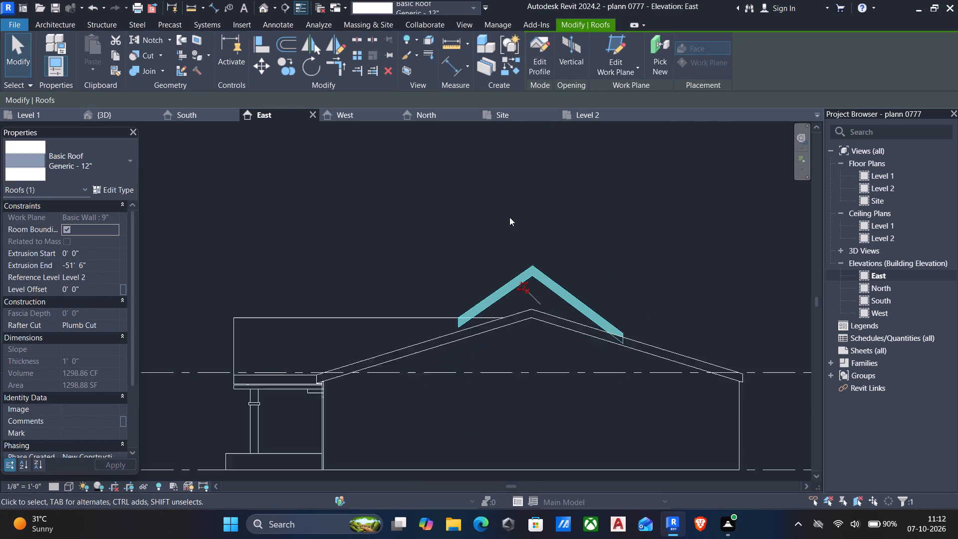
pyautogui.scroll(-1, 509, 217)
pyautogui.click(114, 117)
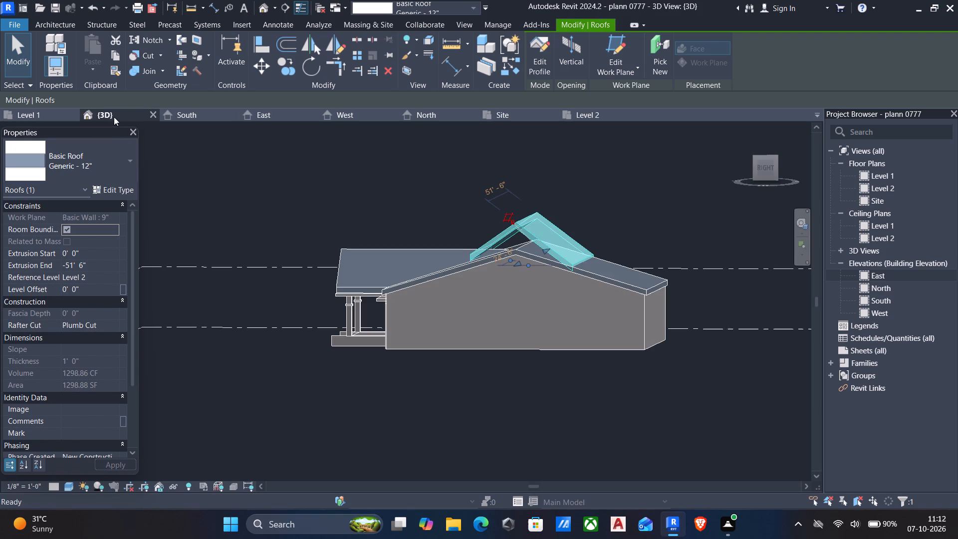
pyautogui.scroll(-4, 472, 218)
pyautogui.keyDown('shift'); pyautogui.moveTo(472, 218); pyautogui.dragTo(590, 199, button='middle'); pyautogui.keyUp('shift')
pyautogui.keyDown('shift'); pyautogui.scroll(-1, 487, 216); pyautogui.keyUp('shift')
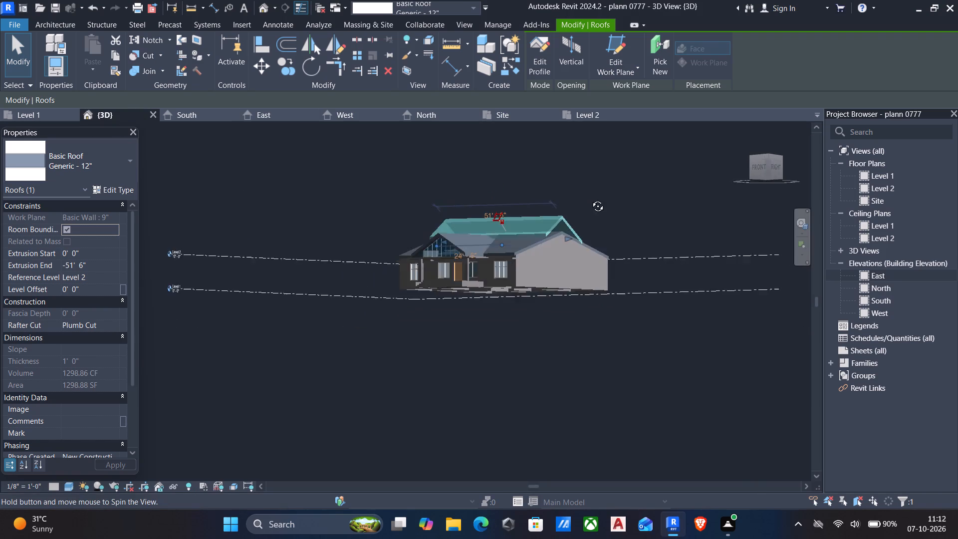
pyautogui.keyDown('shift'); pyautogui.moveTo(590, 199); pyautogui.dragTo(647, 217, button='middle'); pyautogui.keyUp('shift')
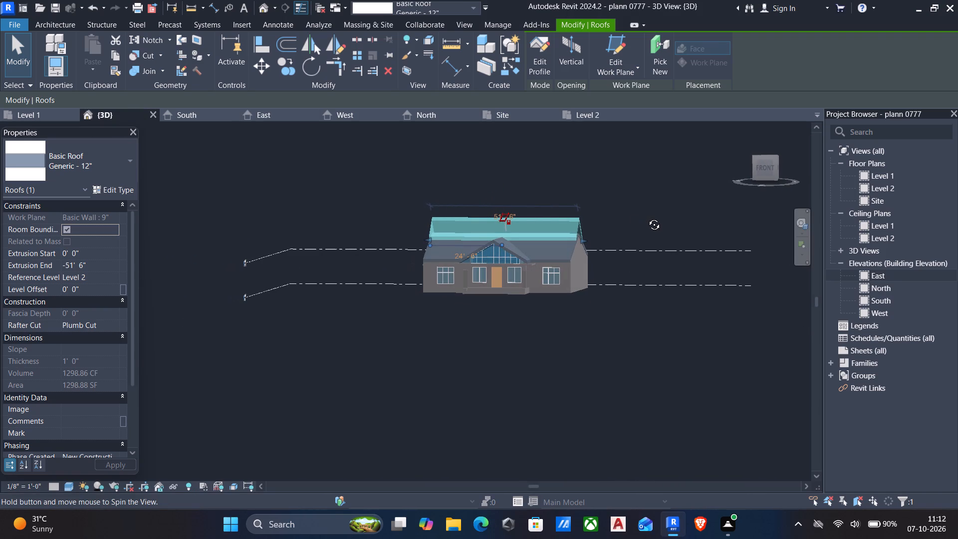
pyautogui.keyDown('shift'); pyautogui.moveTo(647, 217); pyautogui.dragTo(663, 201, button='middle'); pyautogui.keyUp('shift')
pyautogui.press('Escape')
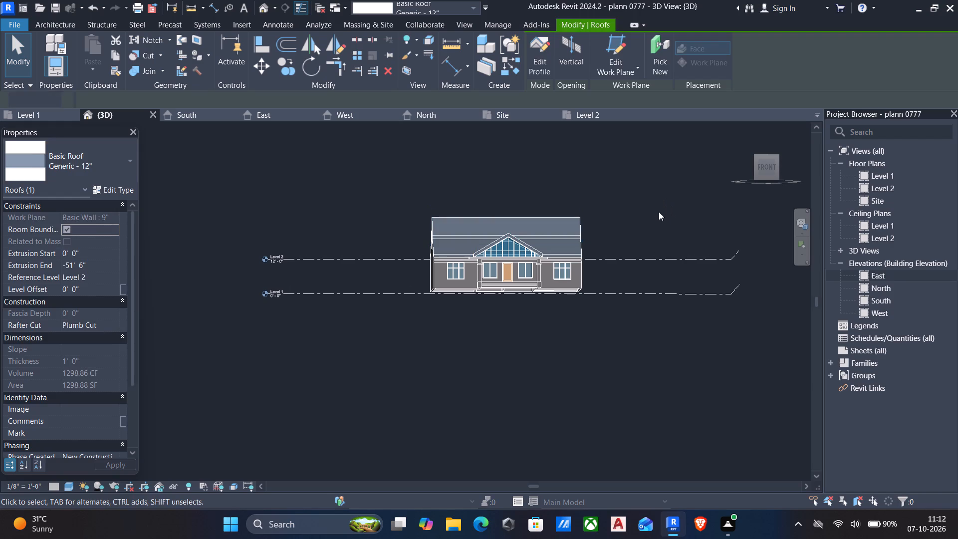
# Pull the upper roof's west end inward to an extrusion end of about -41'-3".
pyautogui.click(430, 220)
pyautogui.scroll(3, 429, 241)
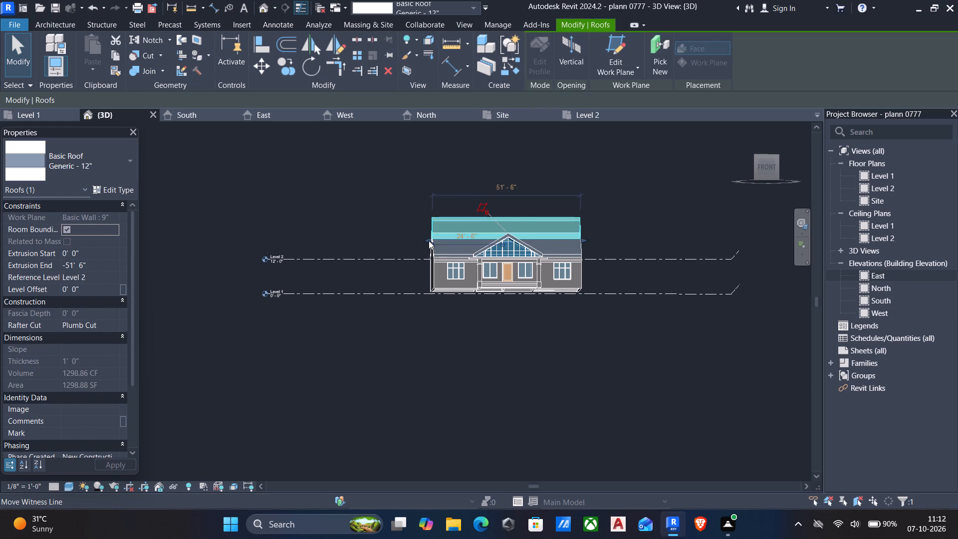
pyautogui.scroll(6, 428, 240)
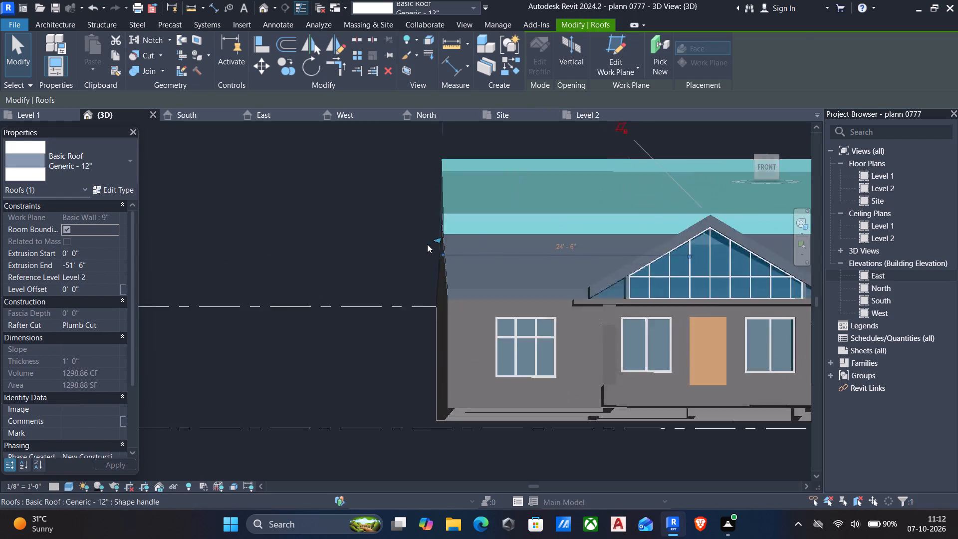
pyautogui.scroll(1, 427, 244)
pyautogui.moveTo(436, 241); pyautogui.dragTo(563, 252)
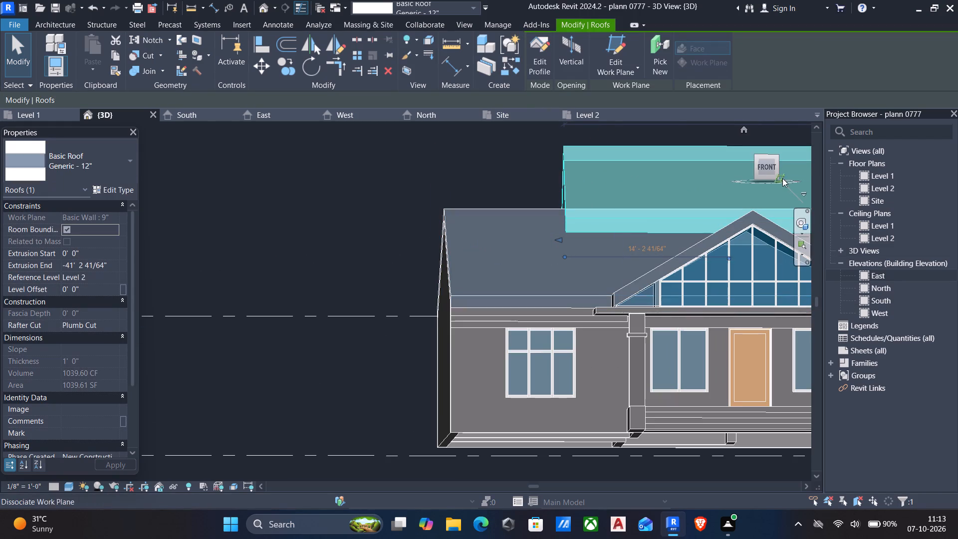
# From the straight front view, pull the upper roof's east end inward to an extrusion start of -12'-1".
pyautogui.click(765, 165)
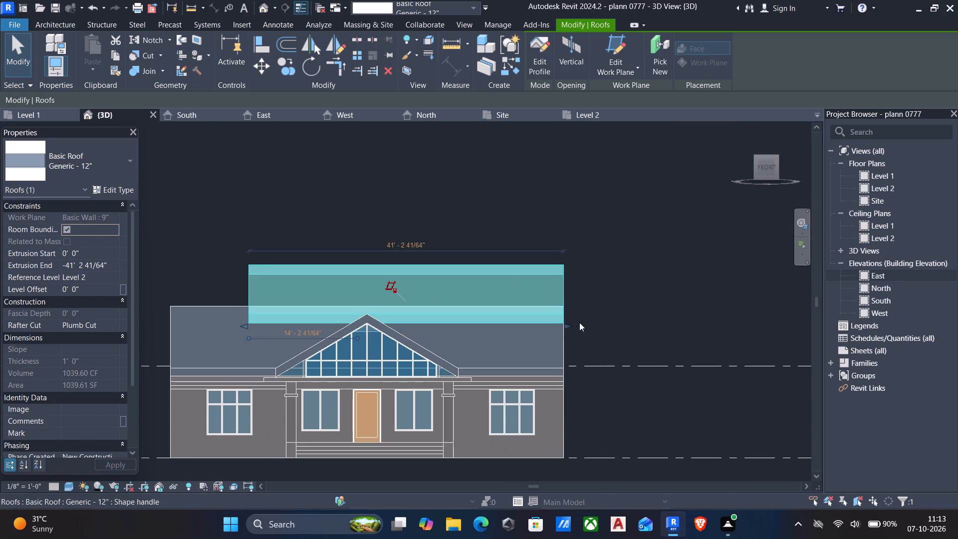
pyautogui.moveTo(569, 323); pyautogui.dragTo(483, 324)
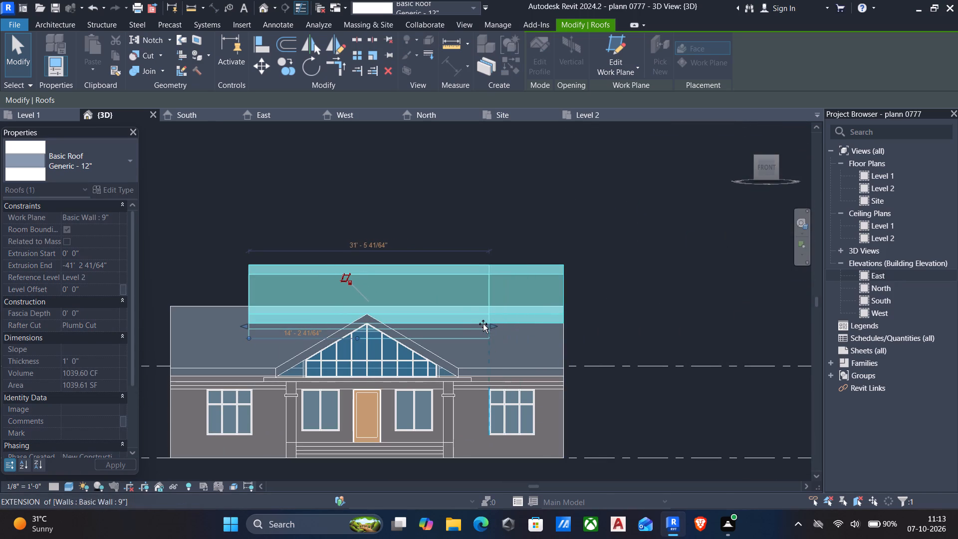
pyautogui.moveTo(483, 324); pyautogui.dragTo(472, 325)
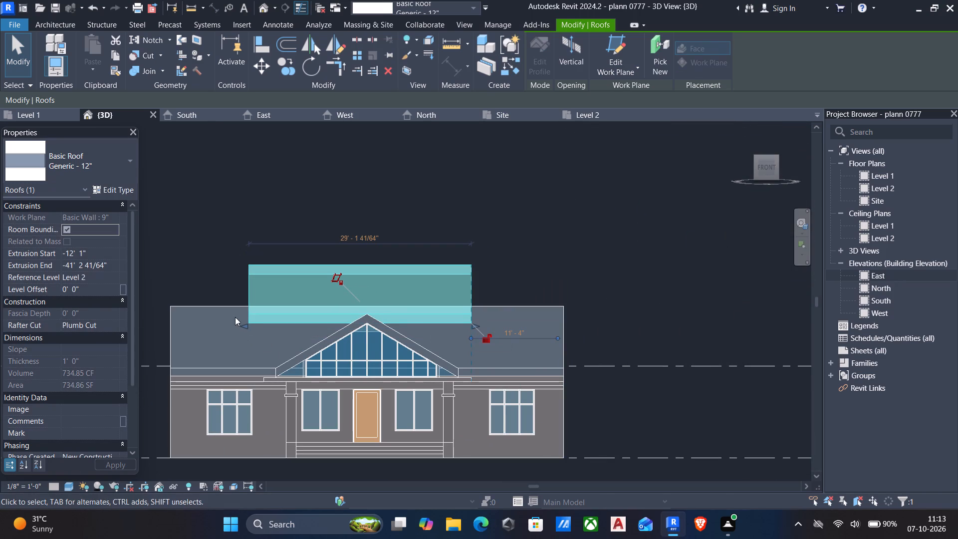
# Adjust the upper roof's west end over the west front window, at an extrusion end of about -44'-8".
pyautogui.moveTo(243, 322); pyautogui.dragTo(255, 322)
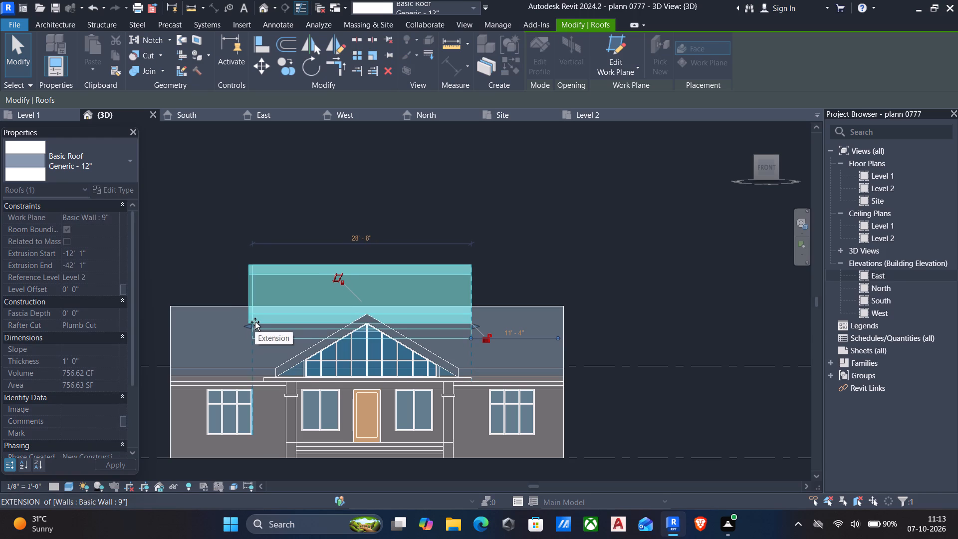
pyautogui.moveTo(255, 322); pyautogui.dragTo(263, 321)
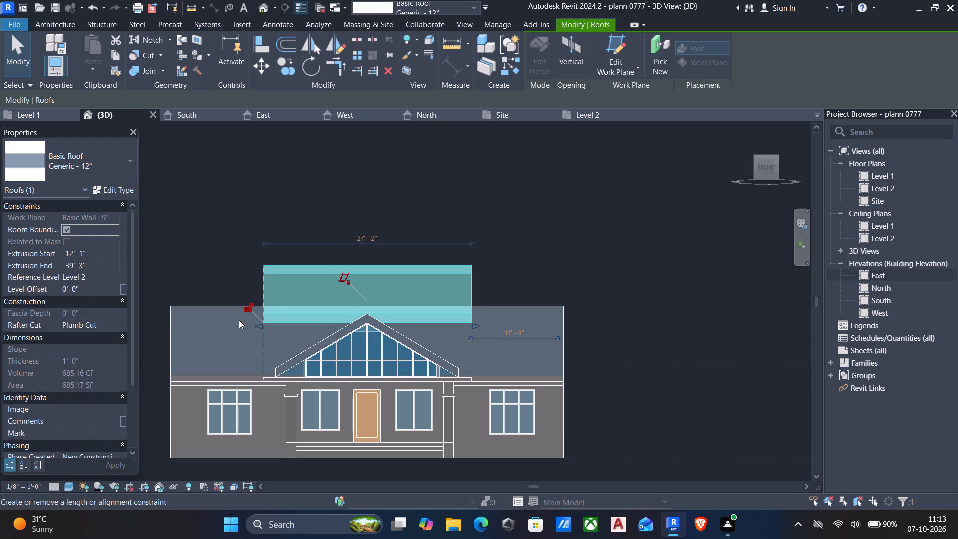
pyautogui.moveTo(258, 324); pyautogui.dragTo(250, 328)
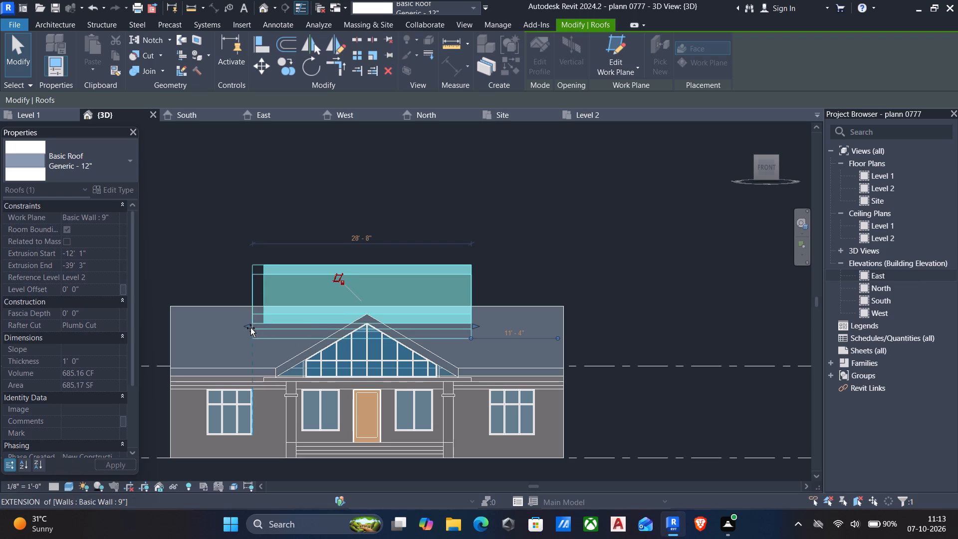
pyautogui.moveTo(250, 328); pyautogui.dragTo(236, 328)
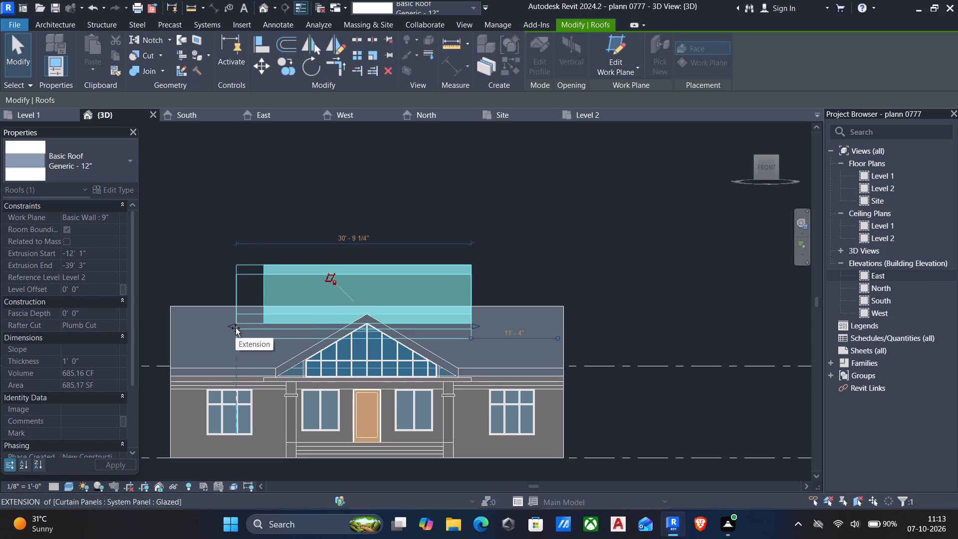
pyautogui.moveTo(236, 328); pyautogui.dragTo(227, 328)
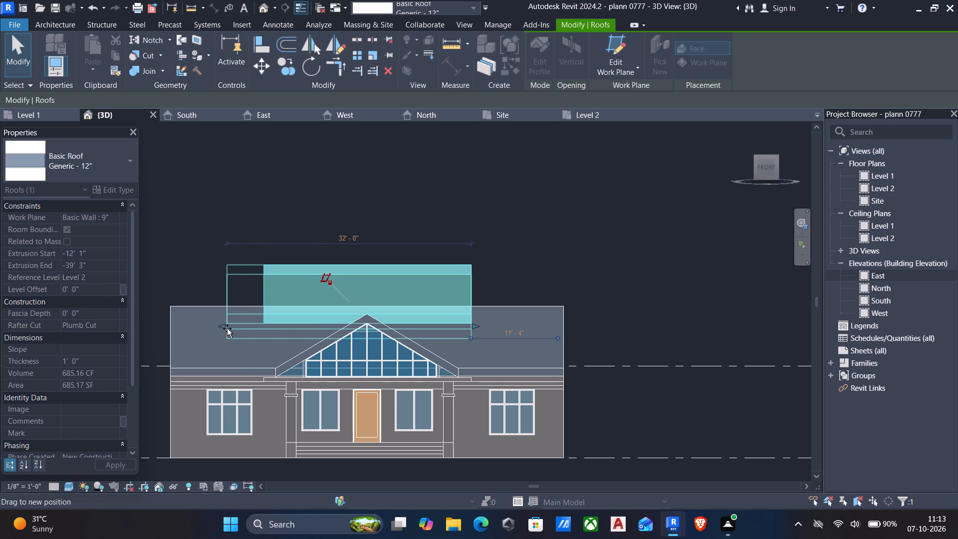
pyautogui.moveTo(227, 328); pyautogui.dragTo(228, 327)
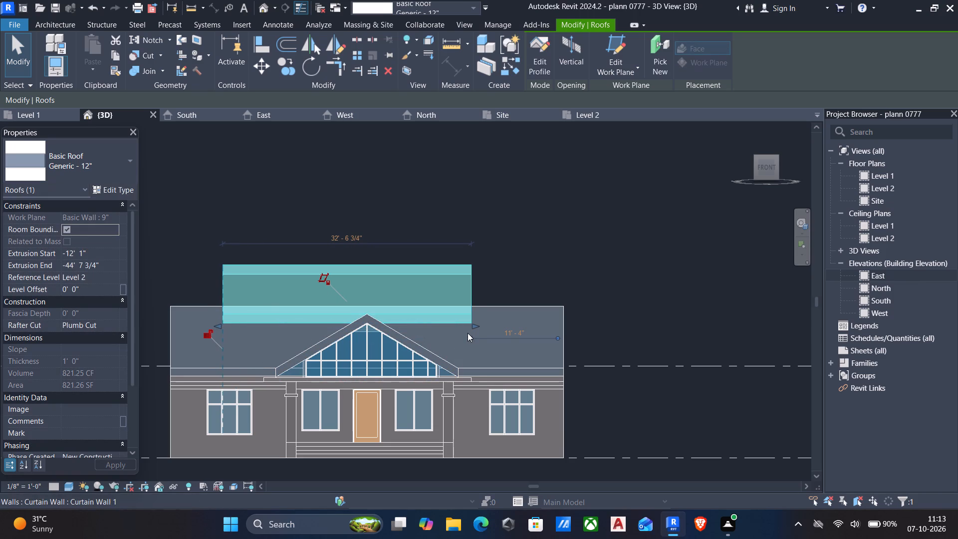
# Extend the upper roof's east end to an extrusion start of -7'-9", making the roof about 36'-11" long.
pyautogui.moveTo(474, 326); pyautogui.dragTo(504, 327)
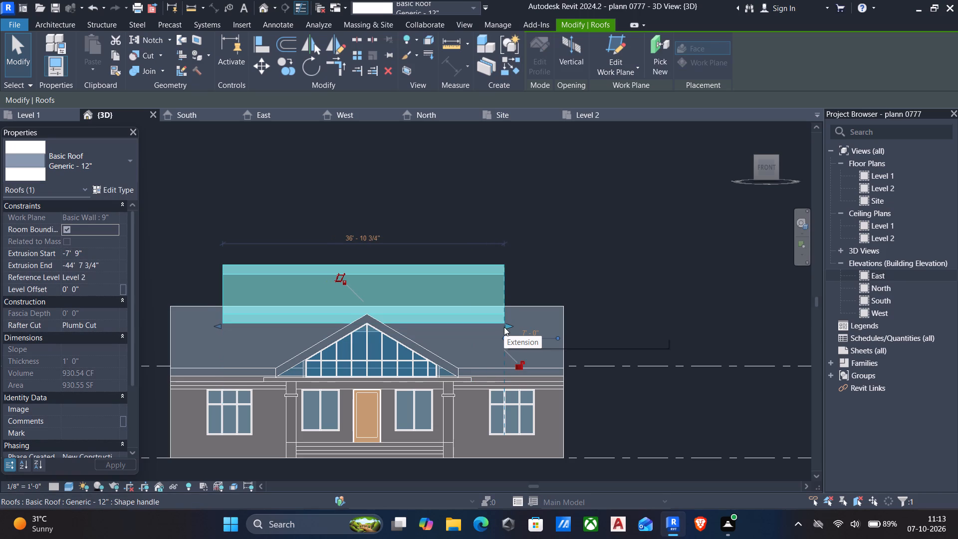
pyautogui.press('Escape')
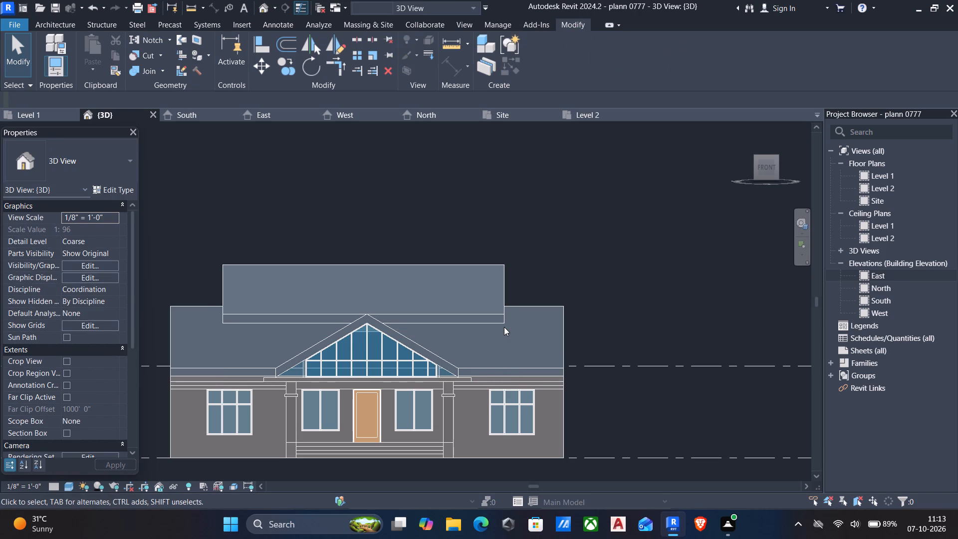
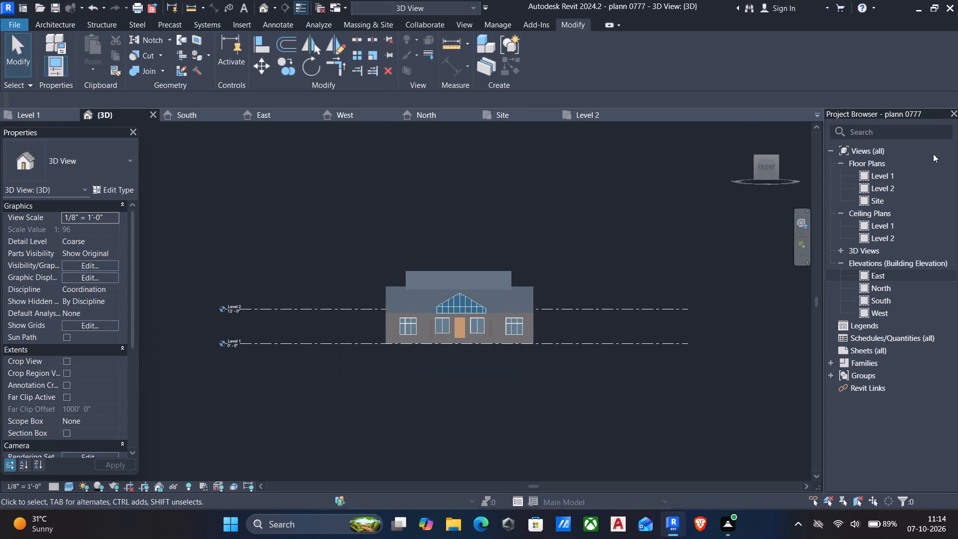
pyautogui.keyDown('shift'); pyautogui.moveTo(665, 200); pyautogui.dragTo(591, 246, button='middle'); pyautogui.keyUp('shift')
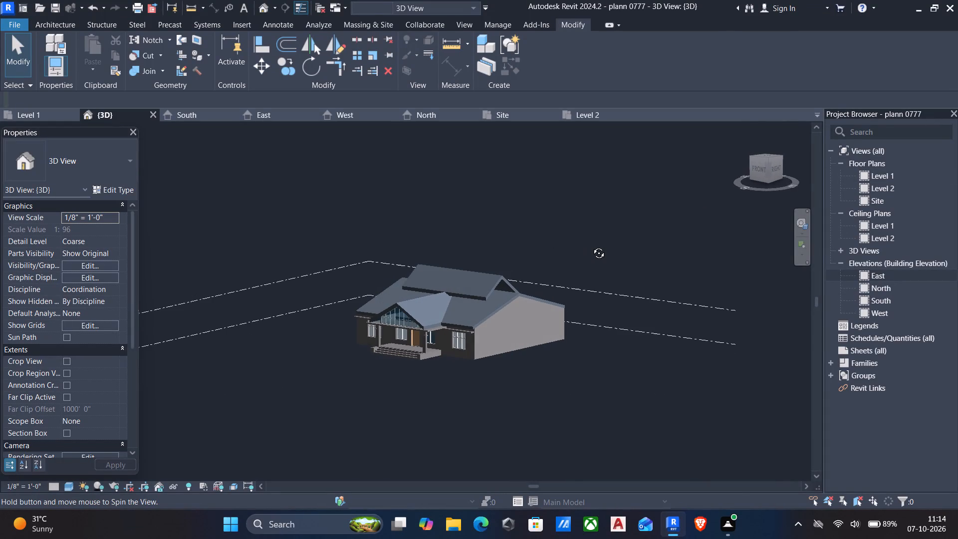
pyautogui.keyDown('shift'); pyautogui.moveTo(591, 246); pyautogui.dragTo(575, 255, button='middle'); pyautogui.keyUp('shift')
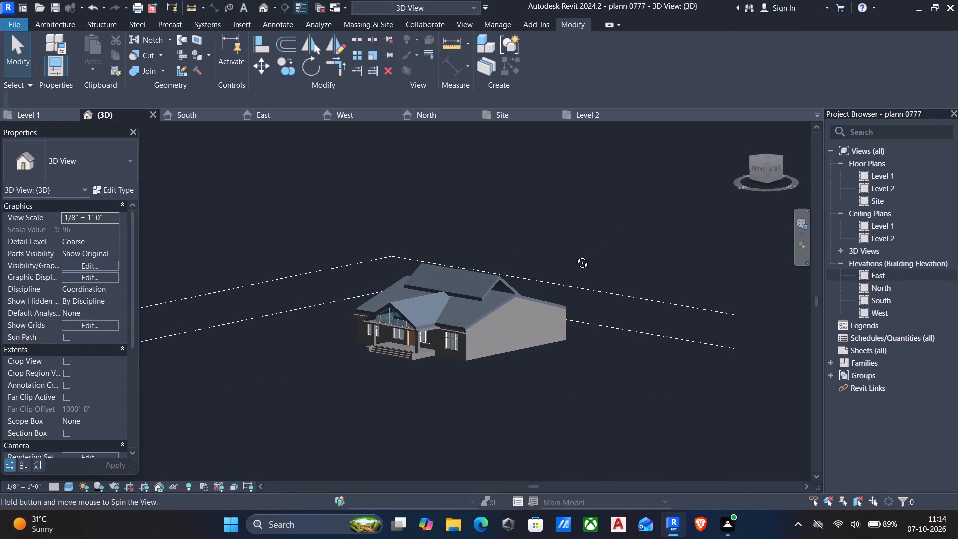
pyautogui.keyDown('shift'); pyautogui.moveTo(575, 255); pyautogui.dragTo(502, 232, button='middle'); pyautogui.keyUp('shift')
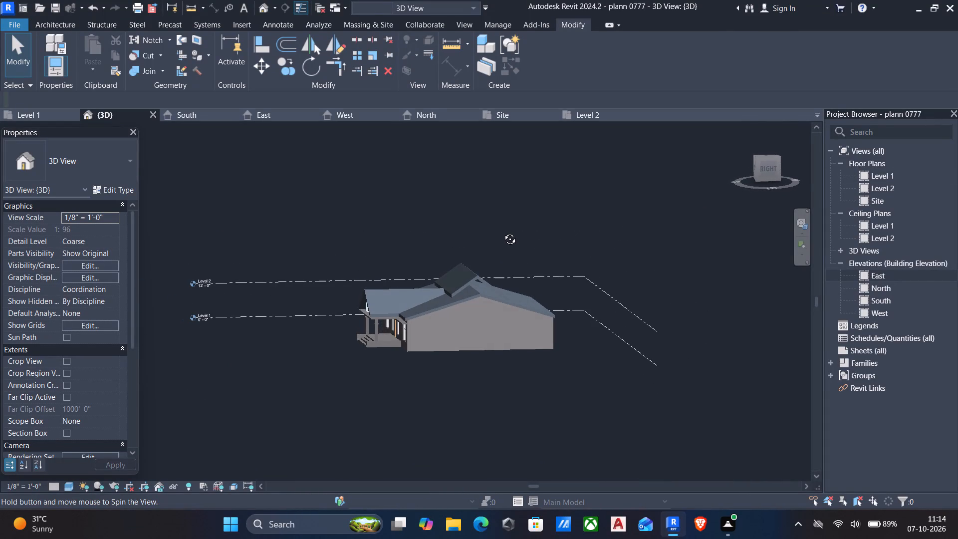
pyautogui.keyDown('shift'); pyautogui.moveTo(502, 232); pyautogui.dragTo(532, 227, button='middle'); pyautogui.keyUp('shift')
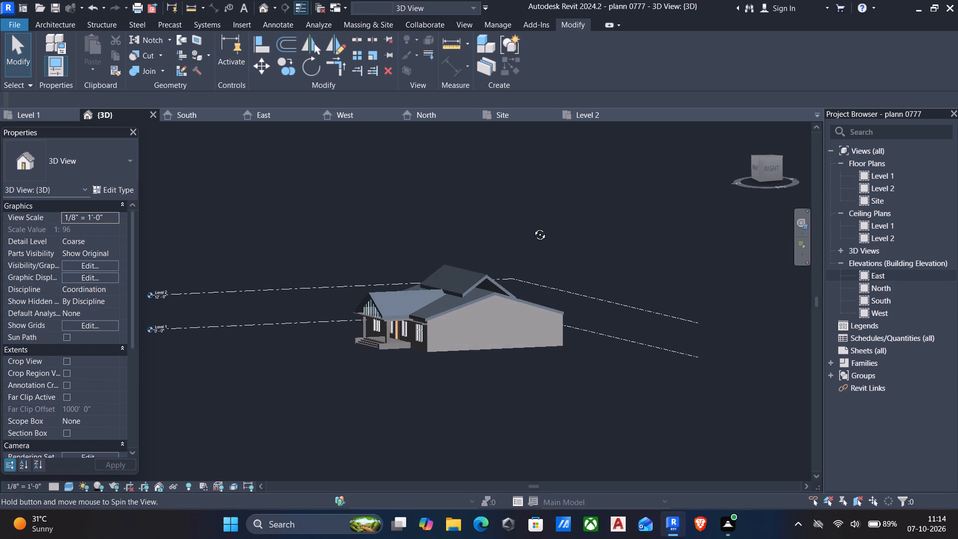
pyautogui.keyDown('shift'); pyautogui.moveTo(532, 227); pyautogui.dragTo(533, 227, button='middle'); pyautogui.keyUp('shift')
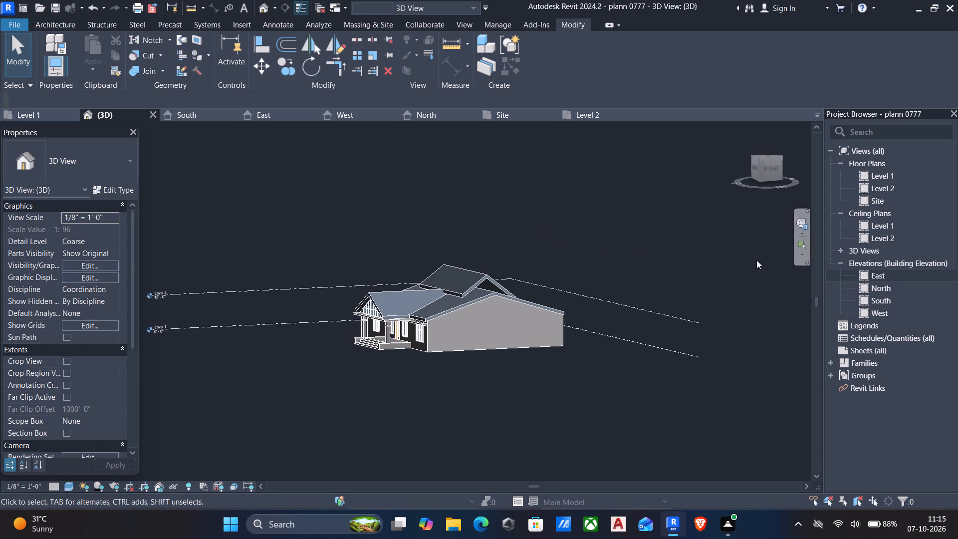
# Open the Site floor plan and bring the whole house with the upper roof's outline into view.
pyautogui.doubleClick(890, 199)
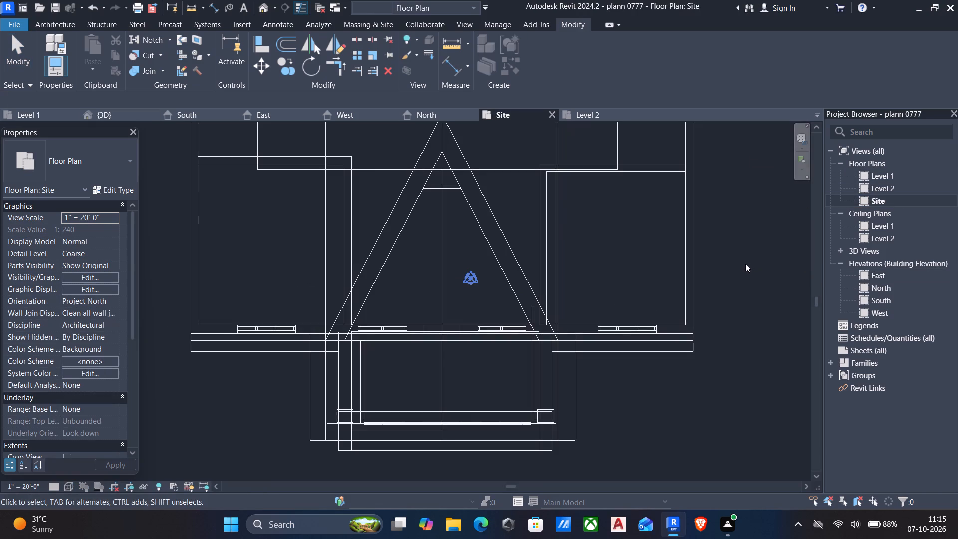
pyautogui.scroll(-5, 590, 253)
pyautogui.scroll(-7, 417, 216)
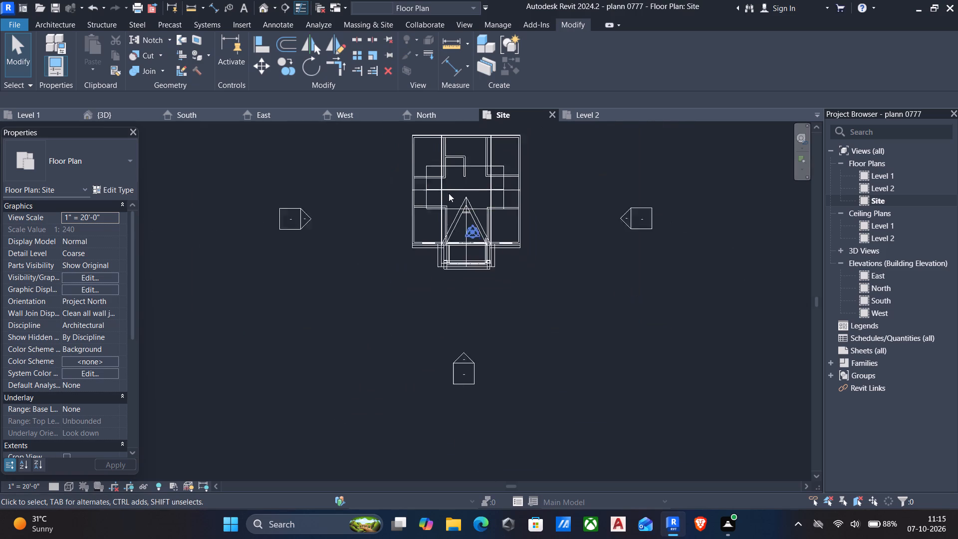
pyautogui.moveTo(449, 193); pyautogui.dragTo(439, 213, button='middle')
pyautogui.scroll(1, 439, 213)
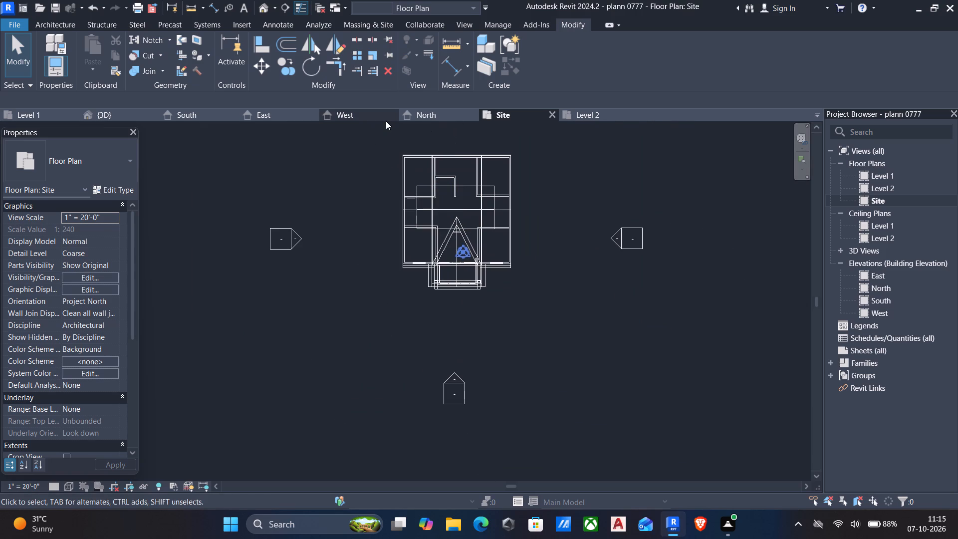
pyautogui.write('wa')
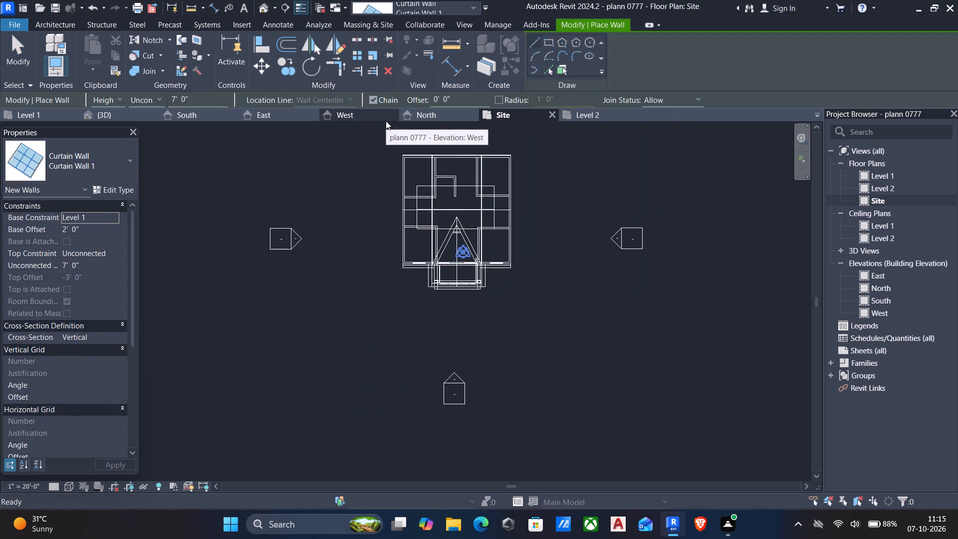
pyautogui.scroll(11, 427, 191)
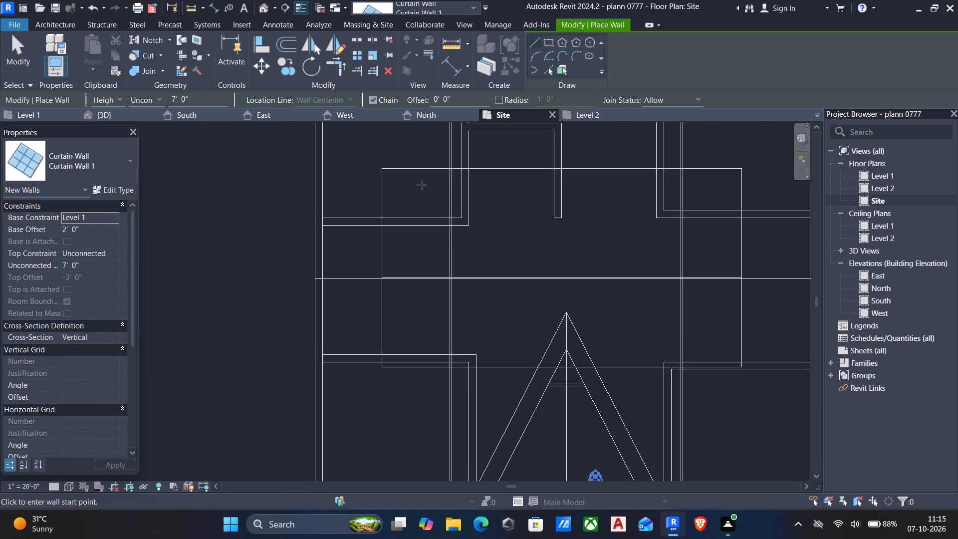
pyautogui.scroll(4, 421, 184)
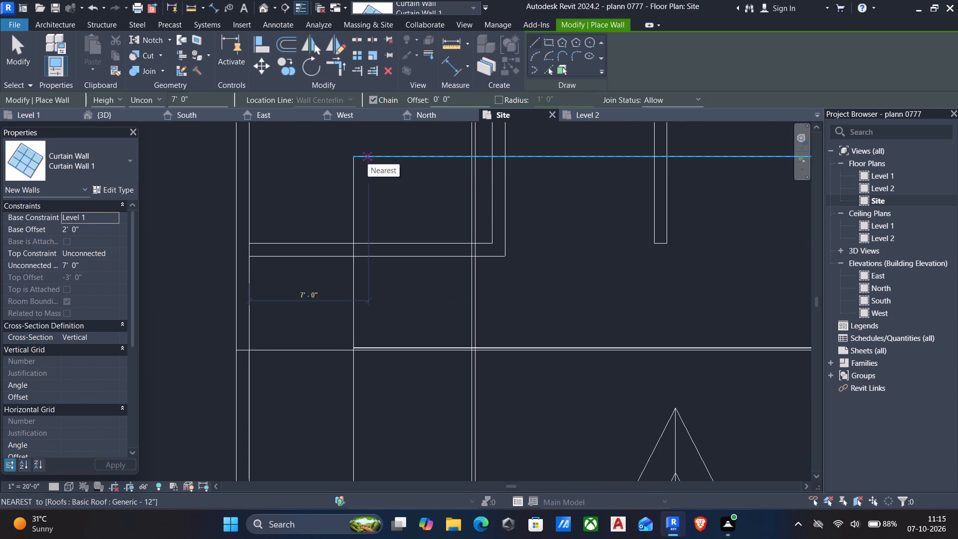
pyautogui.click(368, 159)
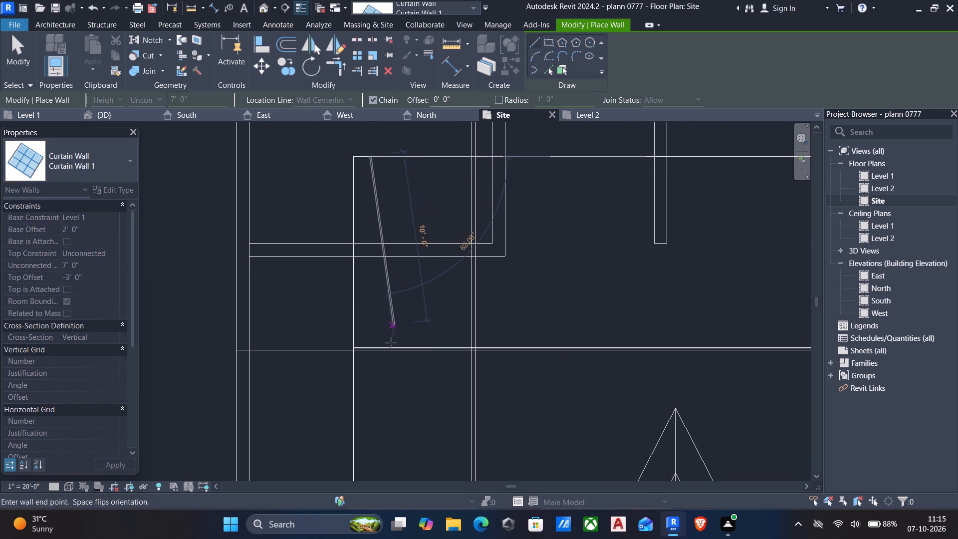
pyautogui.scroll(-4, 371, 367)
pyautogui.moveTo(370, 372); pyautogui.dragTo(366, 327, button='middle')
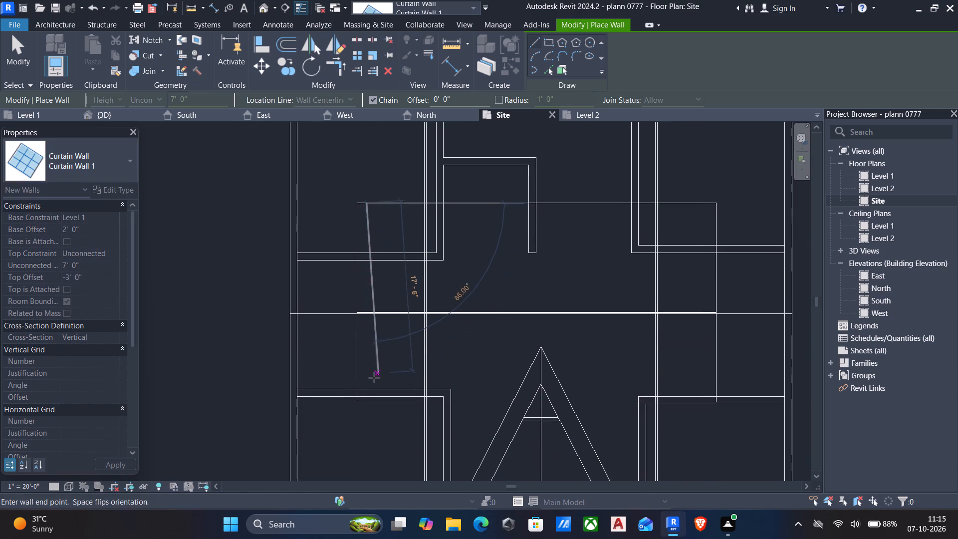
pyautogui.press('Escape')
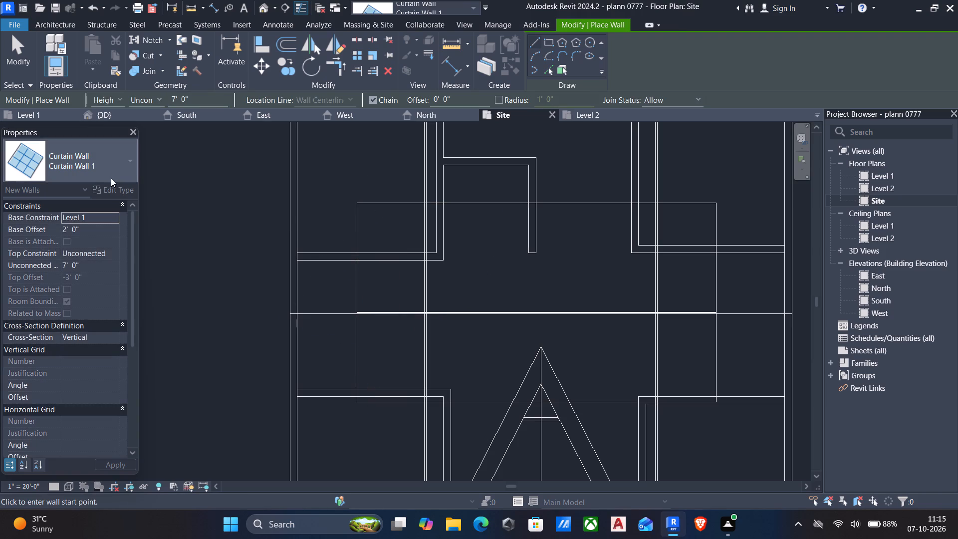
# Draw a 4" wall about 19'-6" long just inside the upper roof's west end, running south from its north edge.
pyautogui.click(111, 178)
pyautogui.click(104, 168)
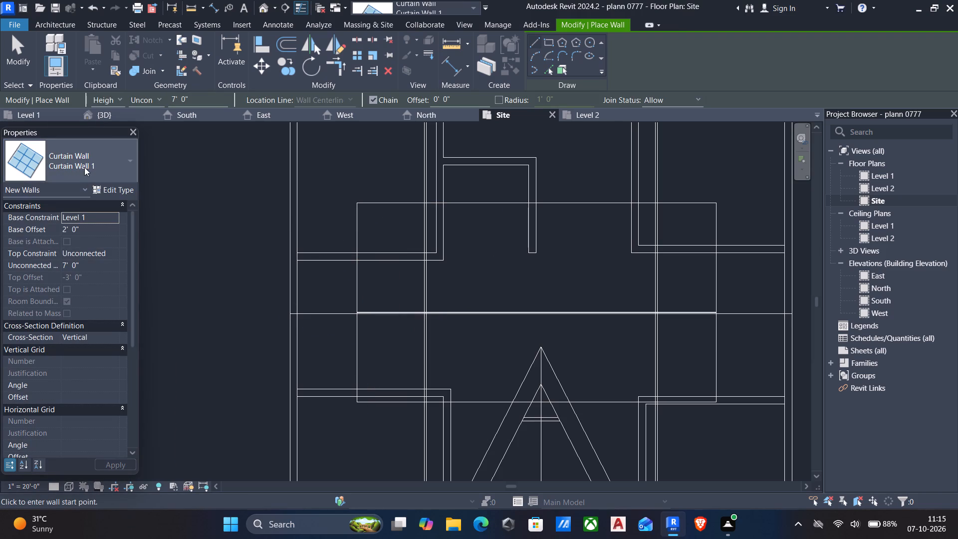
pyautogui.click(84, 167)
pyautogui.scroll(18, 85, 251)
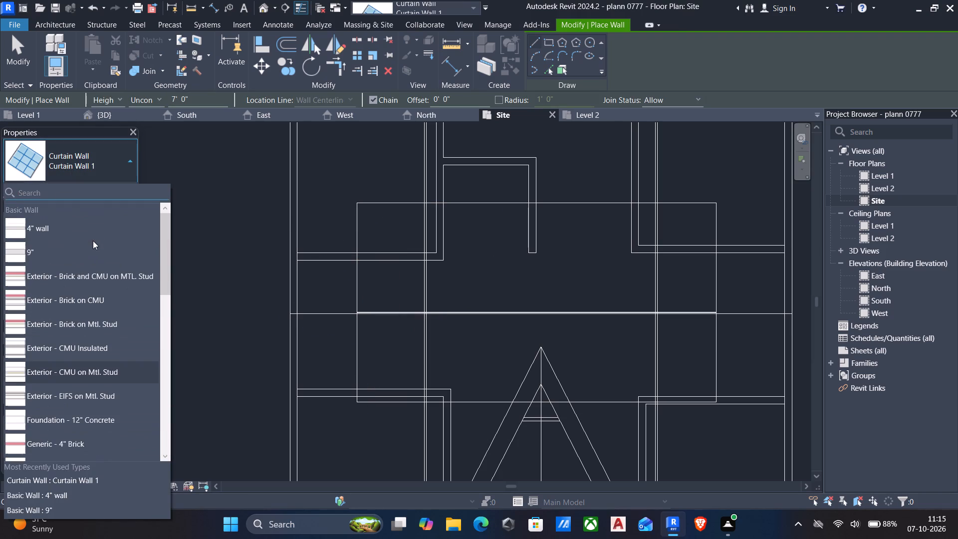
pyautogui.click(35, 228)
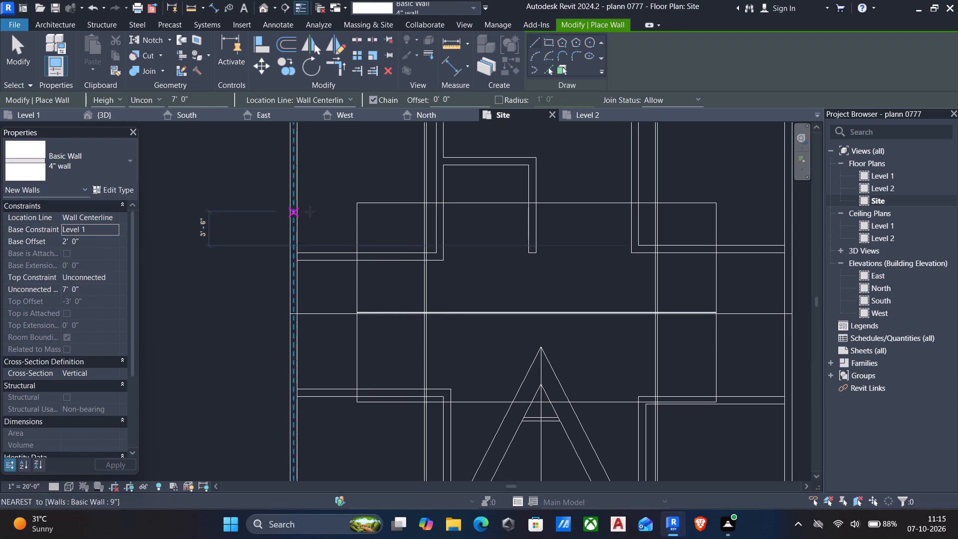
pyautogui.click(372, 205)
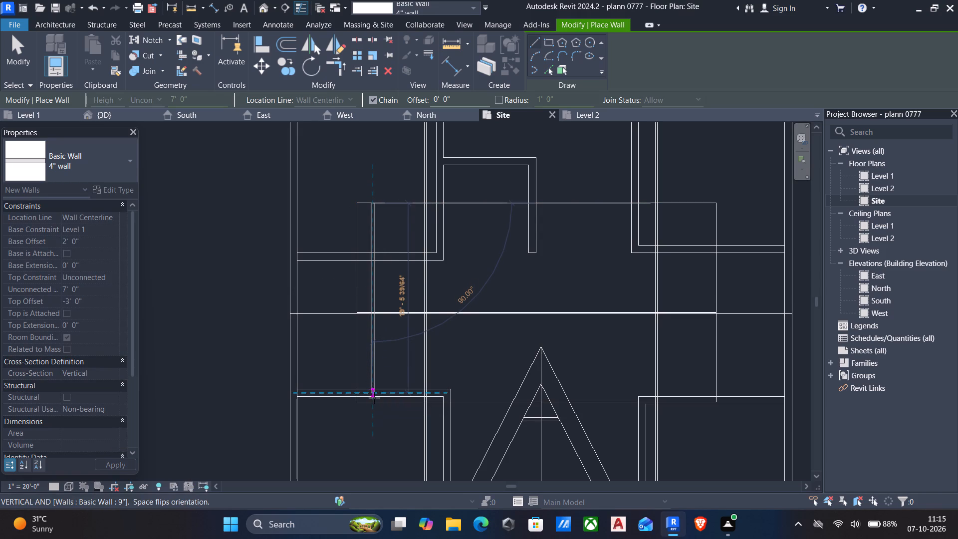
pyautogui.click(374, 401)
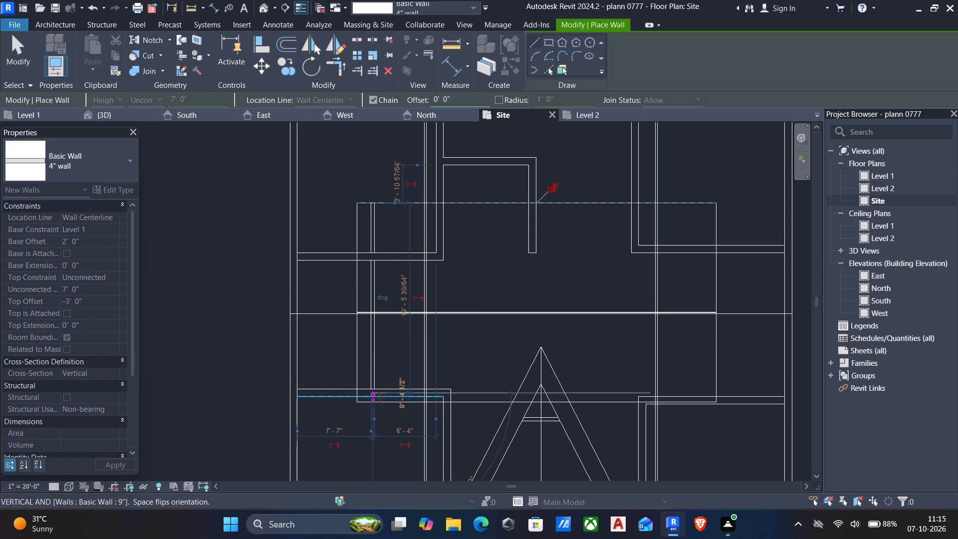
pyautogui.press('Escape')
pyautogui.press('Escape')
# Mirror a copy of the new 4" wall to the upper roof's east end about a north-south axis drawn through the roof's middle.
pyautogui.moveTo(321, 165); pyautogui.dragTo(427, 419)
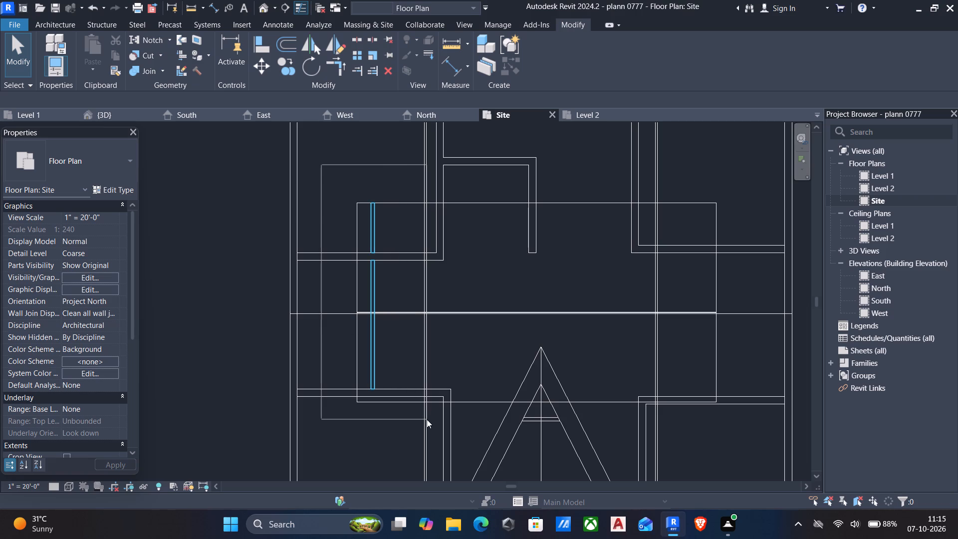
pyautogui.moveTo(427, 419); pyautogui.dragTo(387, 428)
pyautogui.write('dm')
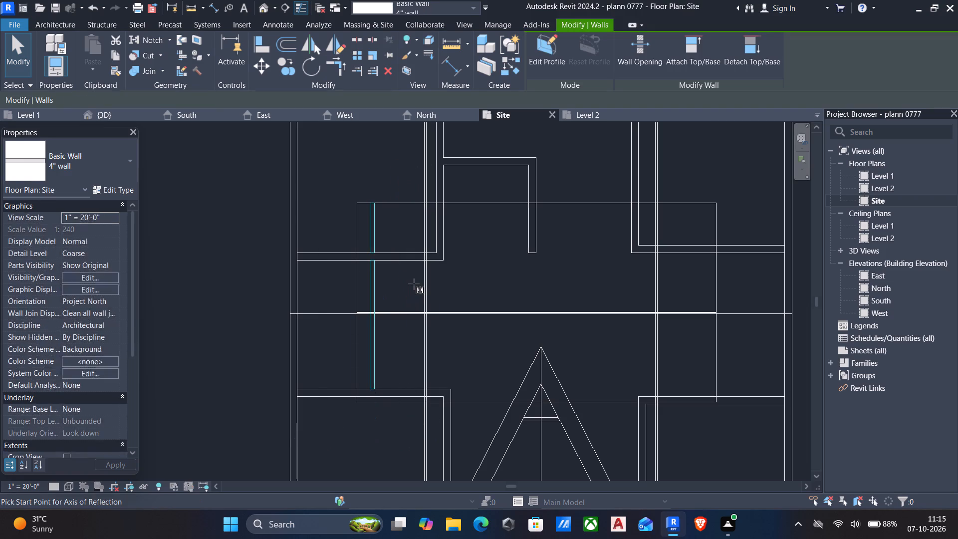
pyautogui.click(538, 203)
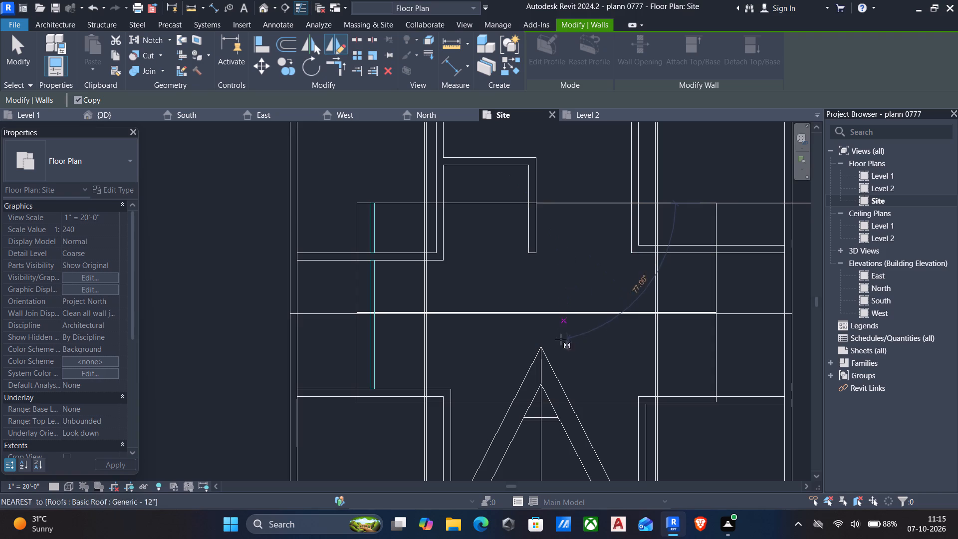
pyautogui.click(538, 405)
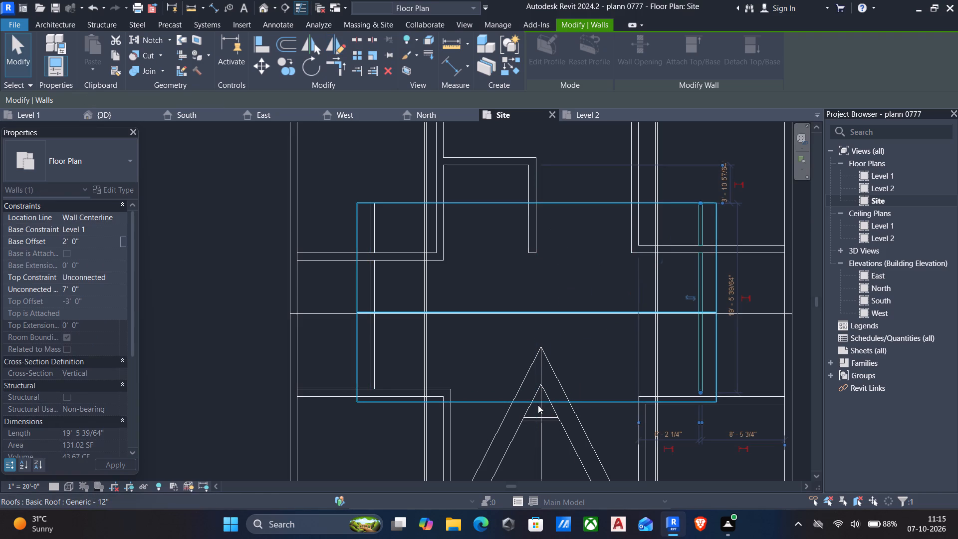
pyautogui.press('Escape')
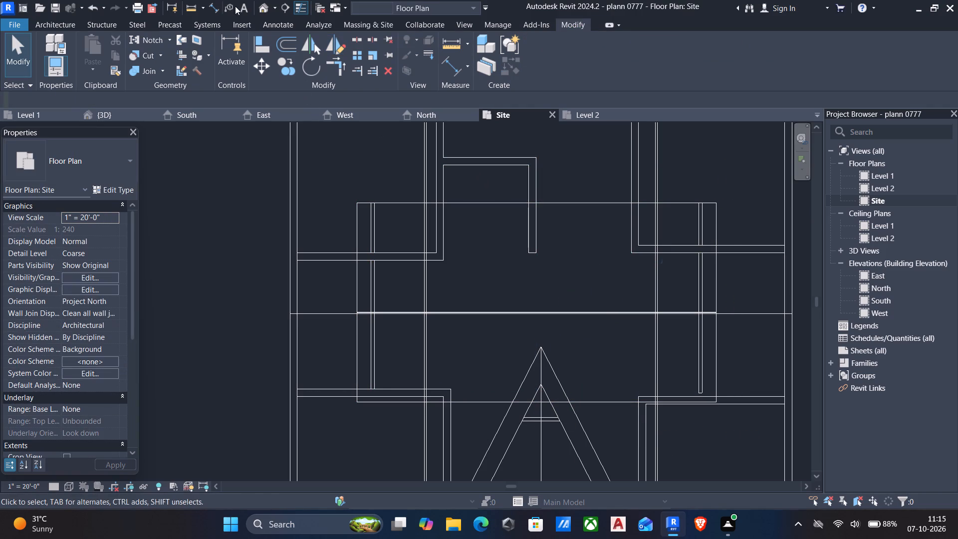
# Inspect the house in 3D from below and several sides to locate the new 4" walls.
pyautogui.click(263, 7)
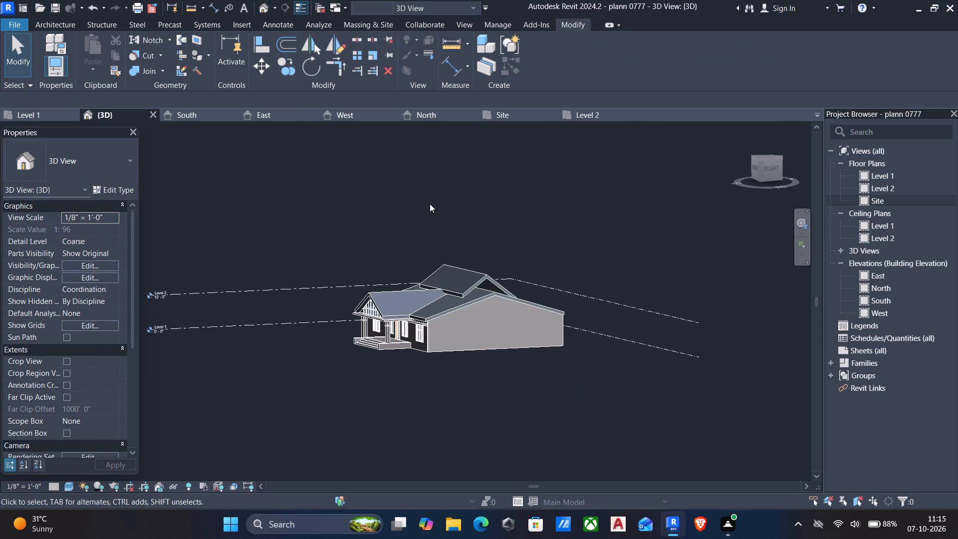
pyautogui.scroll(-1, 382, 220)
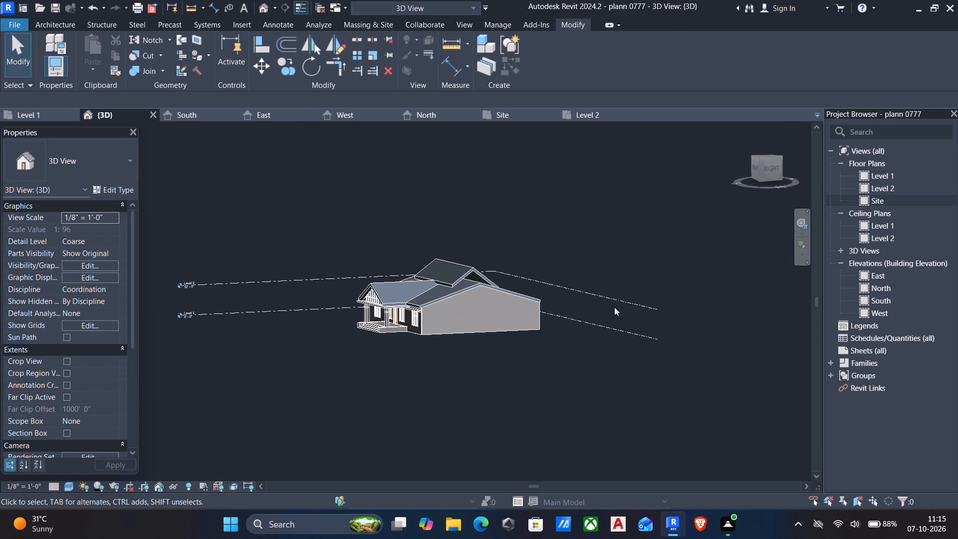
pyautogui.scroll(-2, 570, 332)
pyautogui.keyDown('shift'); pyautogui.moveTo(568, 333); pyautogui.dragTo(443, 201, button='middle'); pyautogui.keyUp('shift')
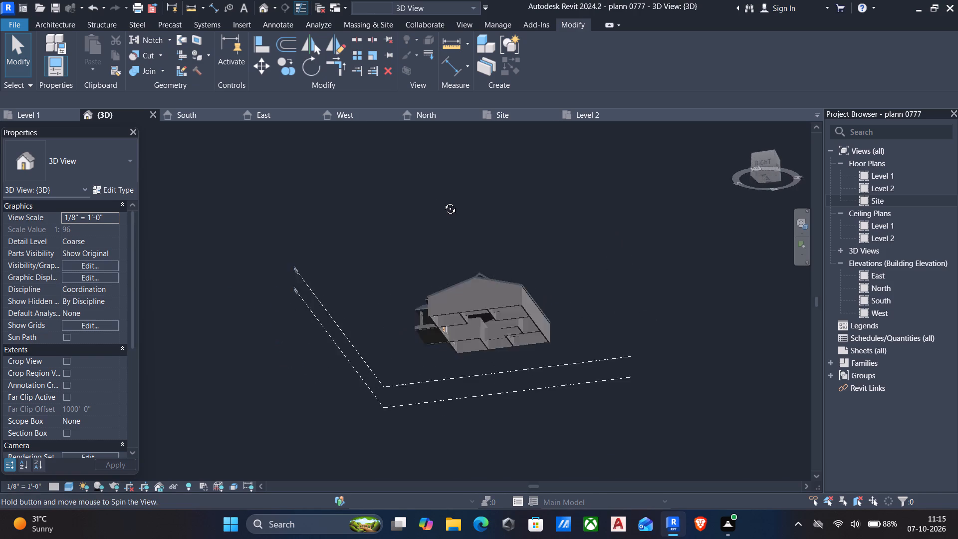
pyautogui.keyDown('shift'); pyautogui.moveTo(443, 201); pyautogui.dragTo(454, 146, button='middle'); pyautogui.keyUp('shift')
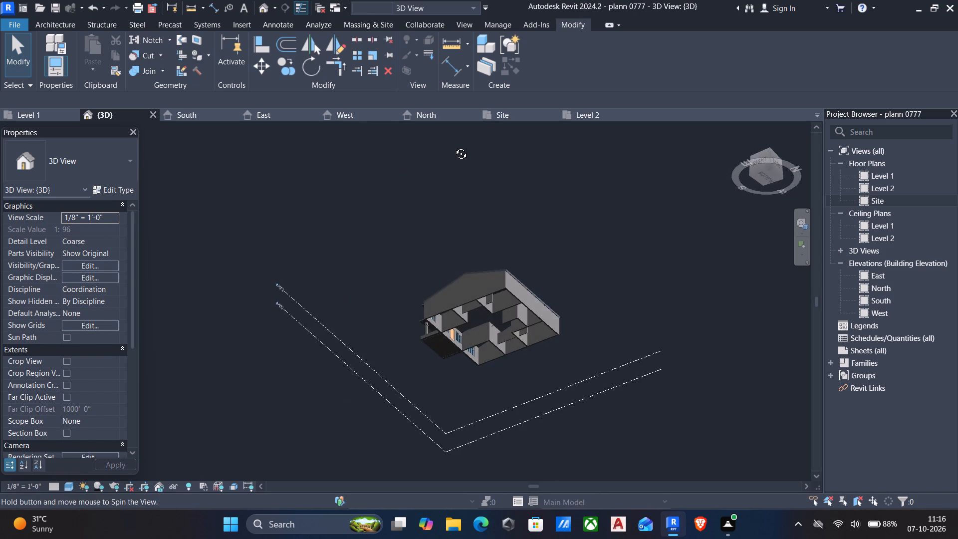
pyautogui.keyDown('shift'); pyautogui.moveTo(454, 146); pyautogui.dragTo(729, 126, button='middle'); pyautogui.keyUp('shift')
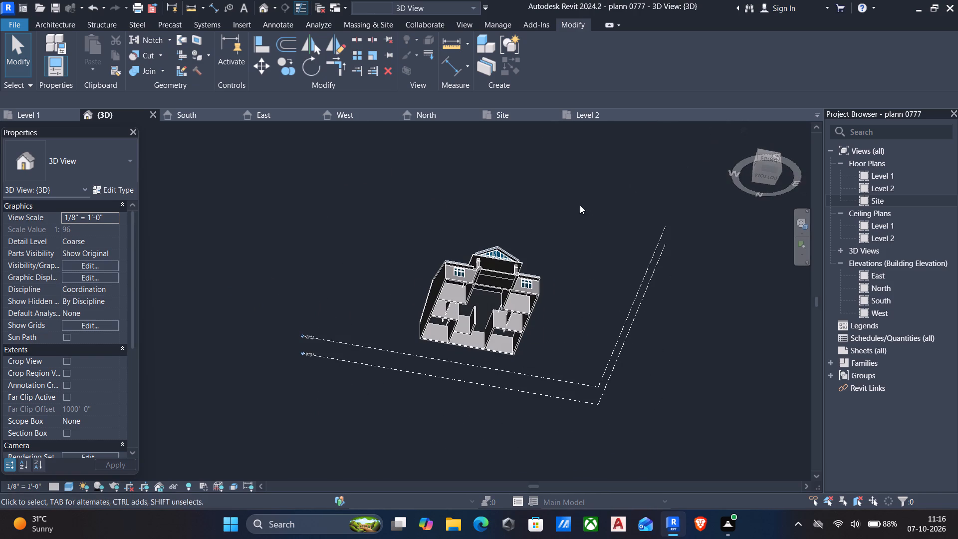
pyautogui.scroll(6, 518, 283)
pyautogui.scroll(-2, 498, 342)
pyautogui.keyDown('shift'); pyautogui.moveTo(450, 349); pyautogui.dragTo(443, 351, button='middle'); pyautogui.keyUp('shift')
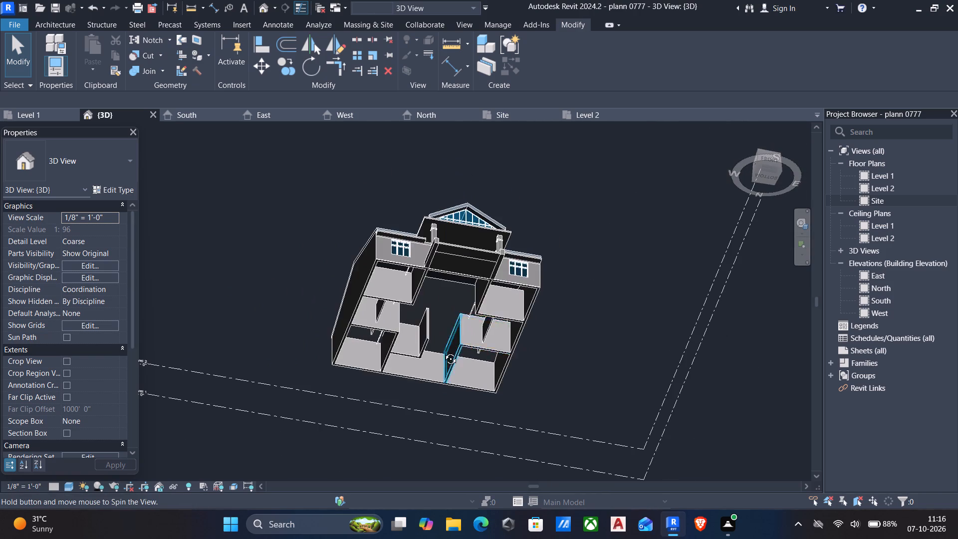
pyautogui.keyDown('shift'); pyautogui.moveTo(443, 351); pyautogui.dragTo(285, 399, button='middle'); pyautogui.keyUp('shift')
pyautogui.scroll(-3, 348, 353)
pyautogui.moveTo(372, 364); pyautogui.dragTo(419, 345, button='middle')
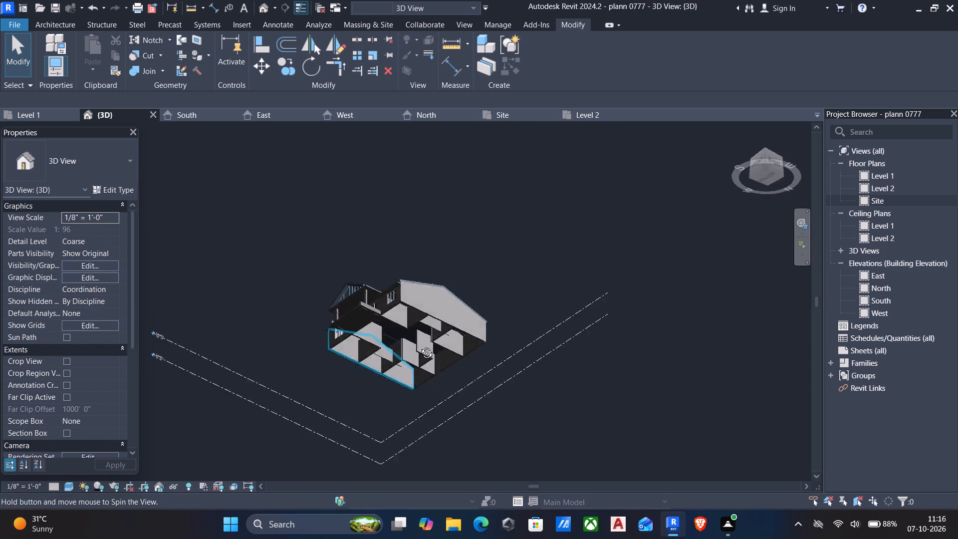
pyautogui.moveTo(419, 345); pyautogui.dragTo(524, 414, button='middle')
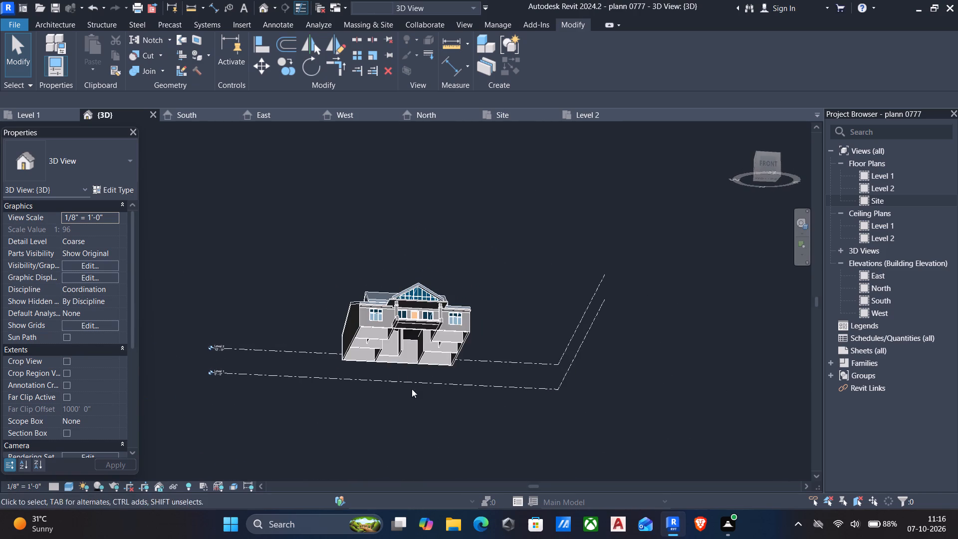
pyautogui.scroll(6, 369, 347)
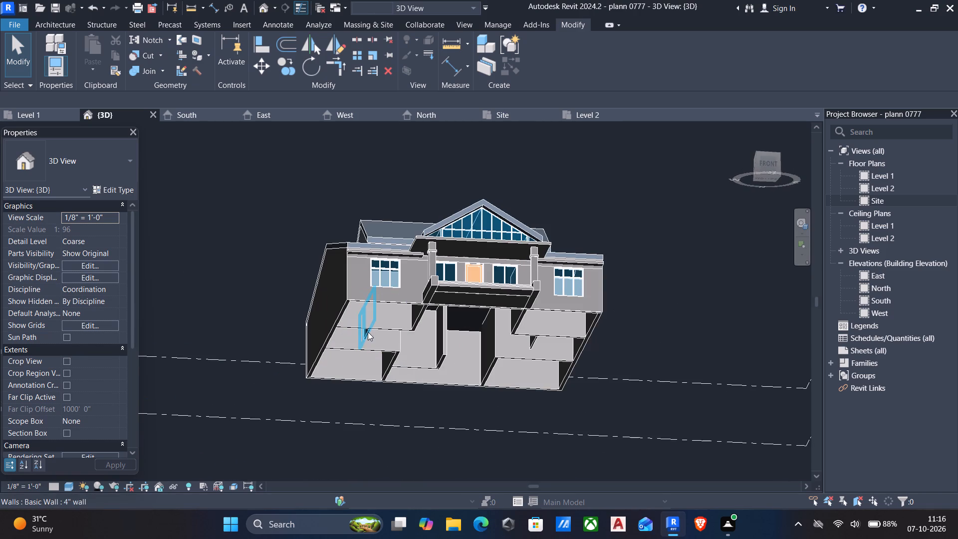
# Set the base constraint of the 4" wall at the upper roof's west end to Level 2.
pyautogui.click(368, 332)
pyautogui.scroll(-4, 385, 332)
pyautogui.keyDown('shift'); pyautogui.moveTo(451, 341); pyautogui.dragTo(447, 375, button='middle'); pyautogui.keyUp('shift')
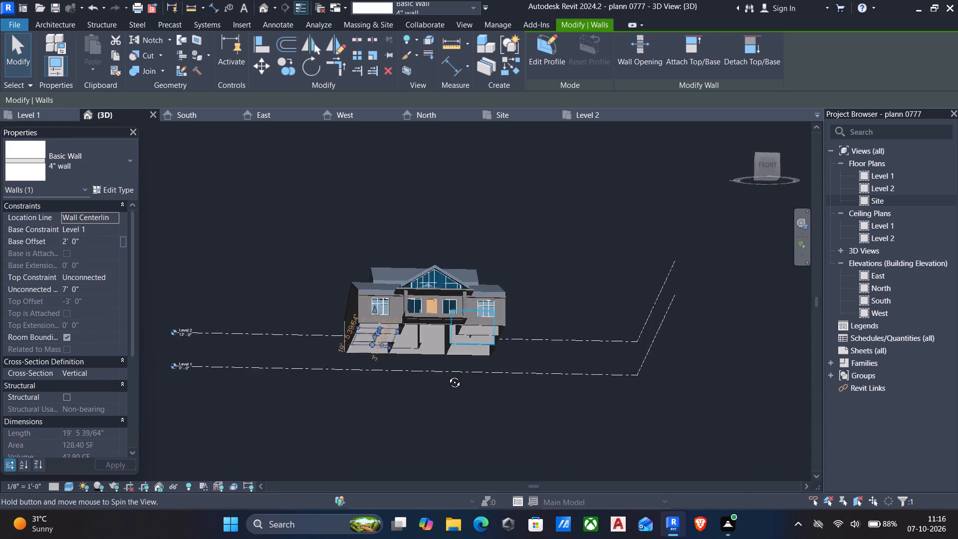
pyautogui.keyDown('shift'); pyautogui.moveTo(447, 375); pyautogui.dragTo(458, 408, button='middle'); pyautogui.keyUp('shift')
pyautogui.keyDown('shift'); pyautogui.moveTo(460, 376); pyautogui.dragTo(517, 372, button='middle'); pyautogui.keyUp('shift')
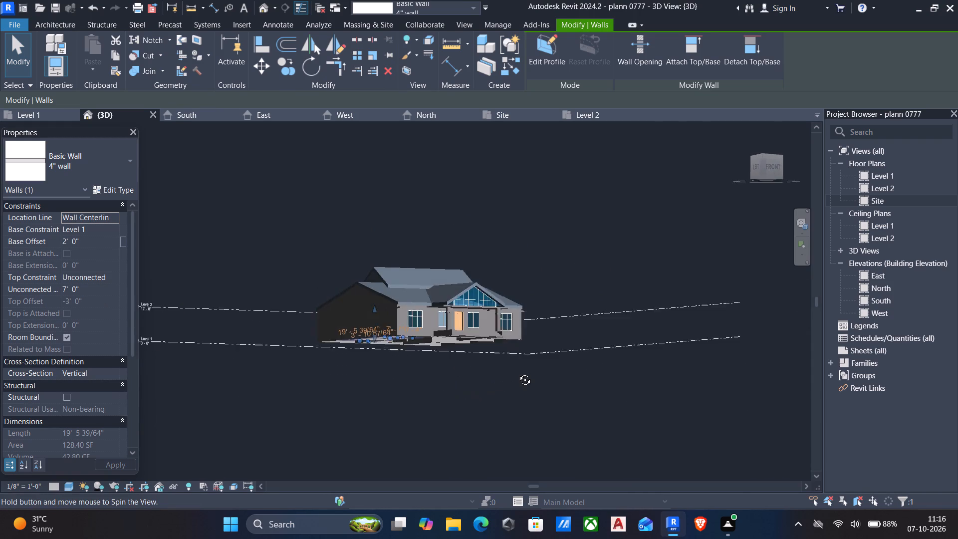
pyautogui.keyDown('shift'); pyautogui.moveTo(517, 372); pyautogui.dragTo(455, 407, button='middle'); pyautogui.keyUp('shift')
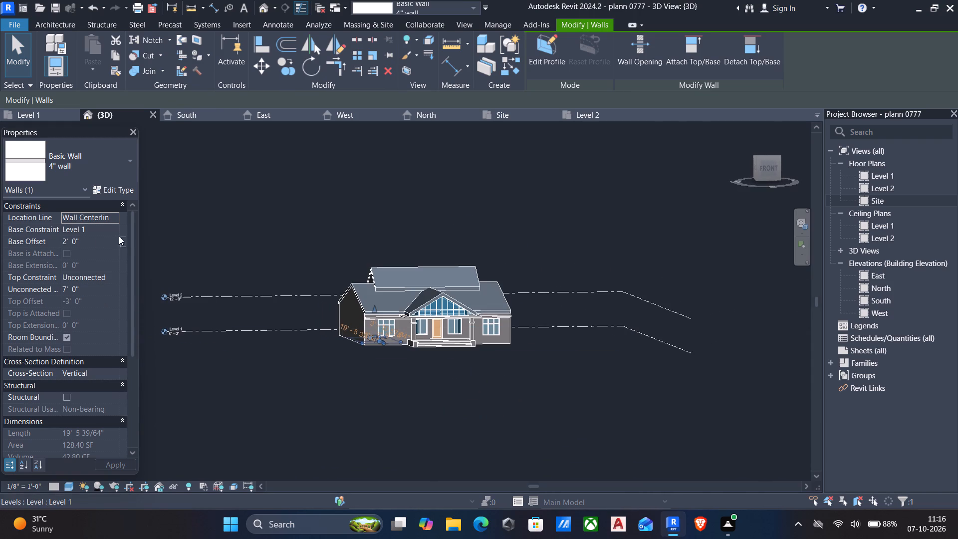
pyautogui.click(107, 228)
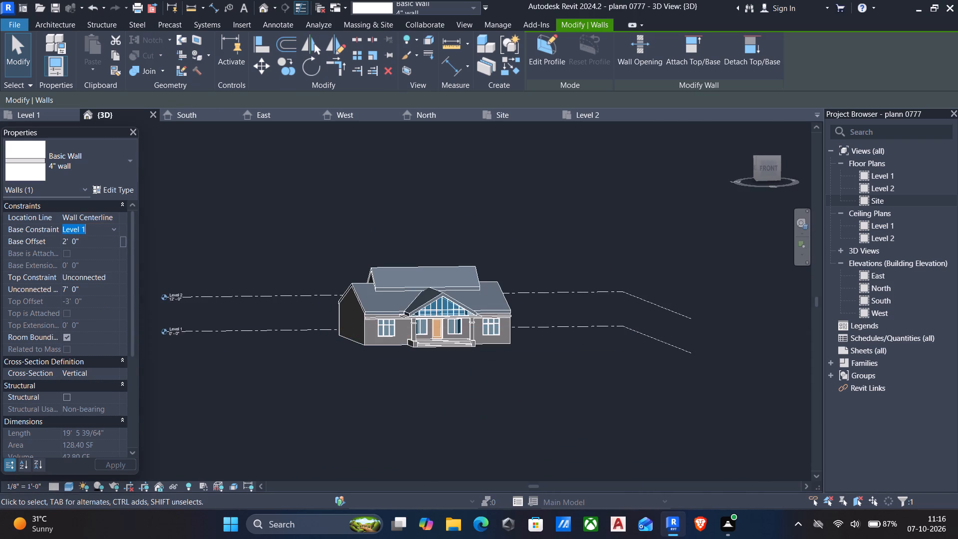
pyautogui.click(115, 228)
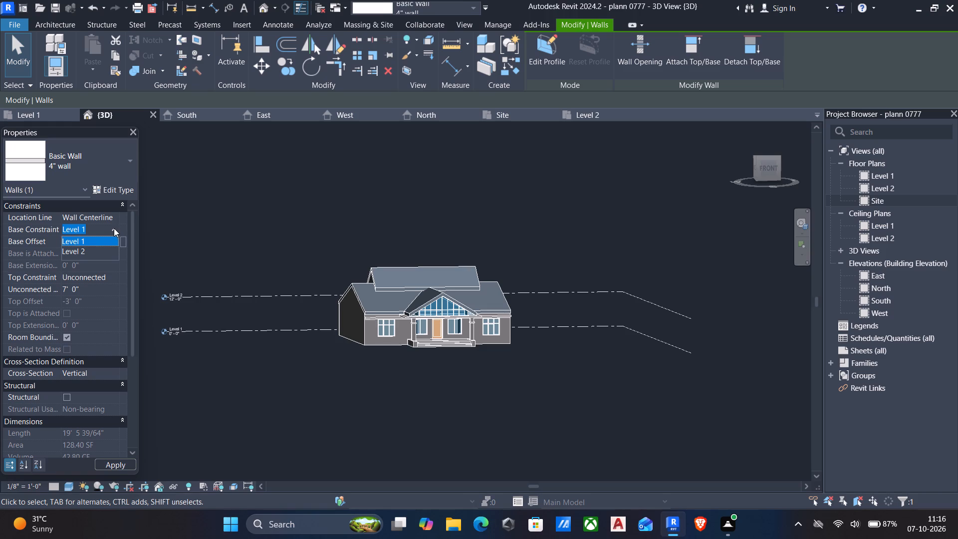
pyautogui.click(105, 252)
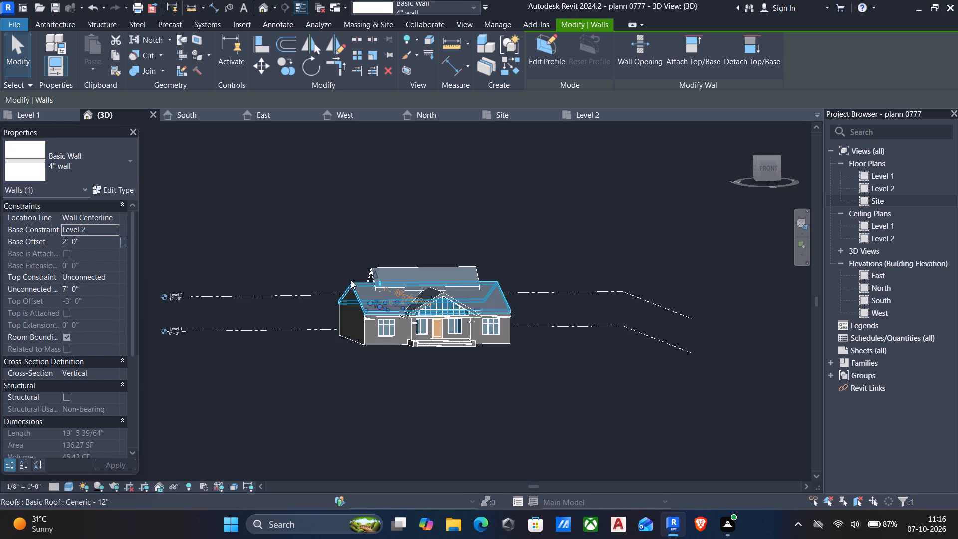
# Select both 4" end walls from below the house and attach their tops to the upper roof.
pyautogui.scroll(4, 370, 278)
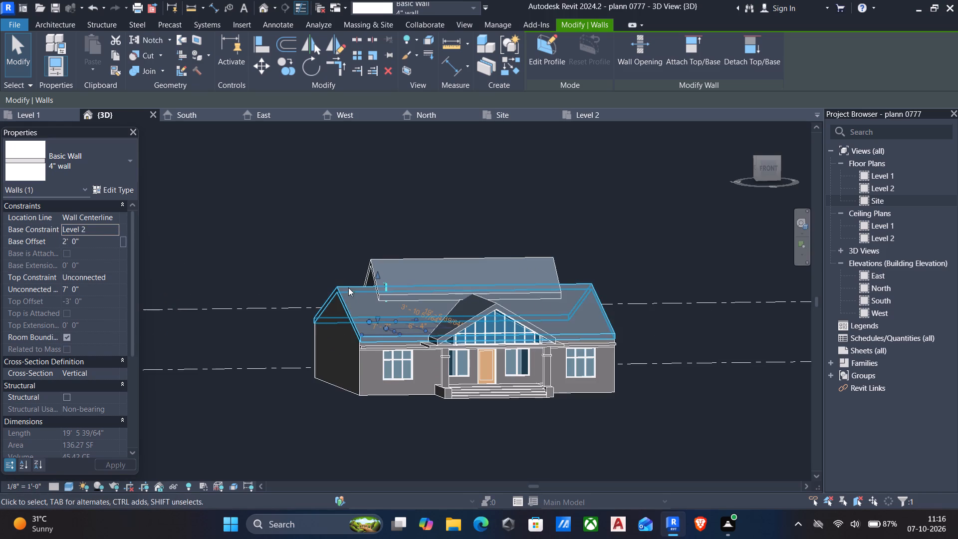
pyautogui.scroll(-4, 336, 367)
pyautogui.scroll(-1, 357, 408)
pyautogui.moveTo(357, 409); pyautogui.dragTo(338, 317, button='middle')
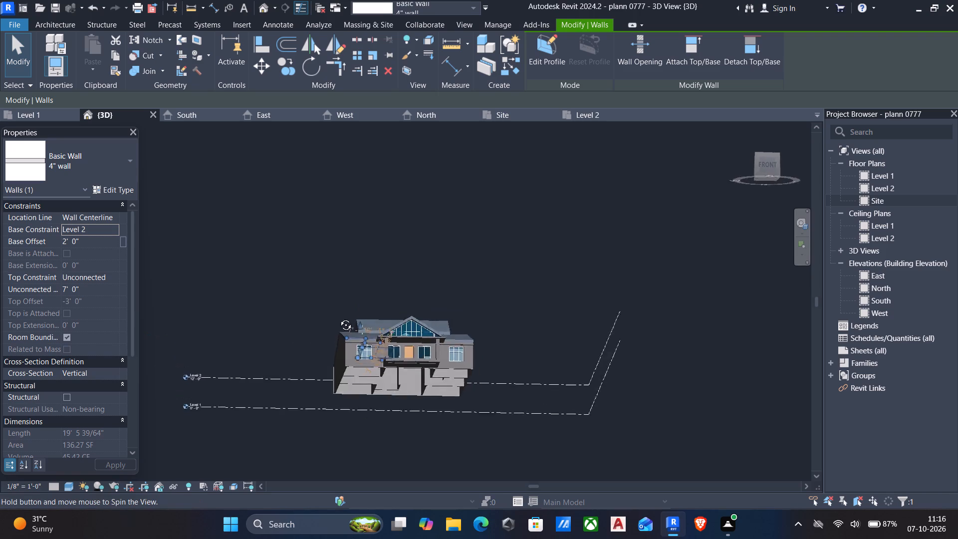
pyautogui.moveTo(338, 317); pyautogui.dragTo(368, 219, button='middle')
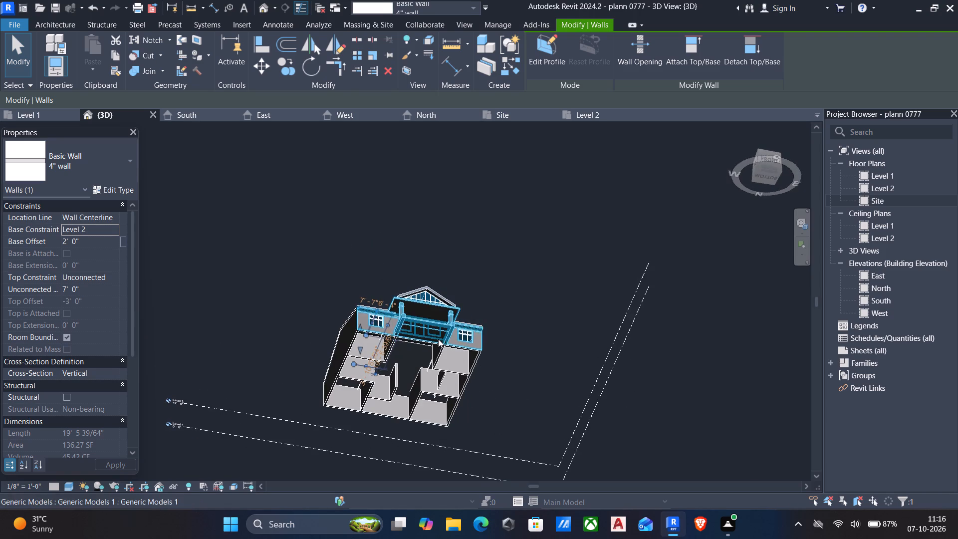
pyautogui.scroll(5, 438, 339)
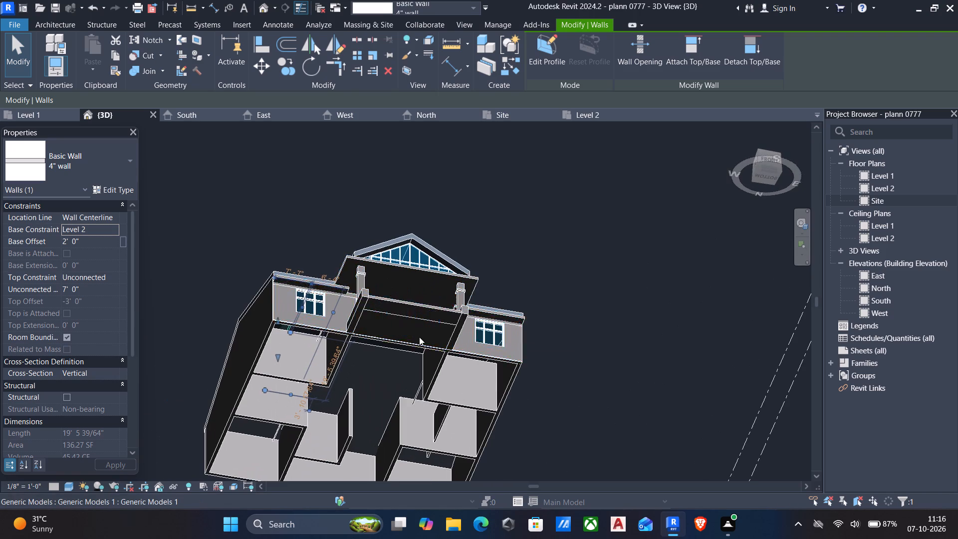
pyautogui.press('Escape')
pyautogui.scroll(-5, 351, 353)
pyautogui.moveTo(367, 373); pyautogui.dragTo(314, 380, button='middle')
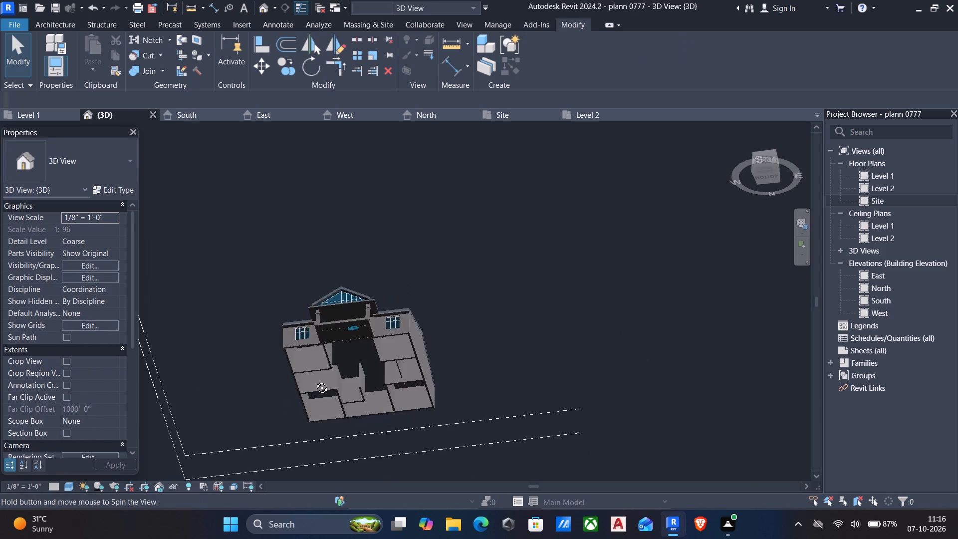
pyautogui.moveTo(314, 380); pyautogui.dragTo(284, 280, button='middle')
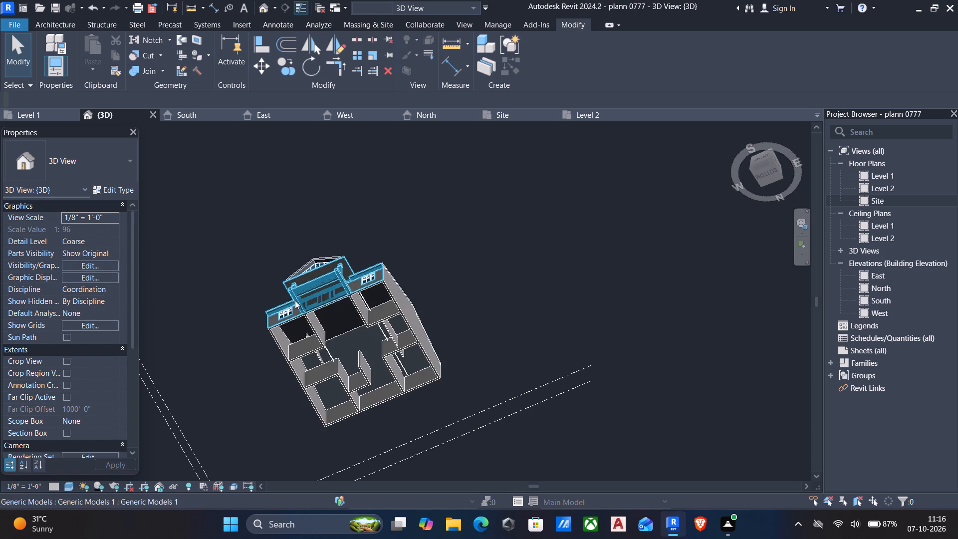
pyautogui.keyDown('shift'); pyautogui.moveTo(385, 348); pyautogui.dragTo(417, 342, button='middle'); pyautogui.keyUp('shift')
pyautogui.scroll(5, 402, 347)
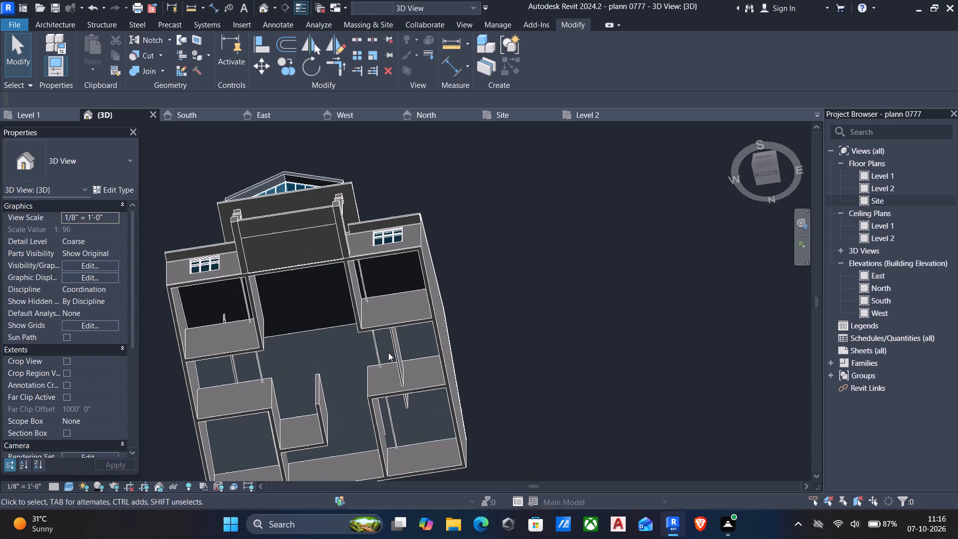
pyautogui.scroll(1, 397, 354)
pyautogui.click(397, 354)
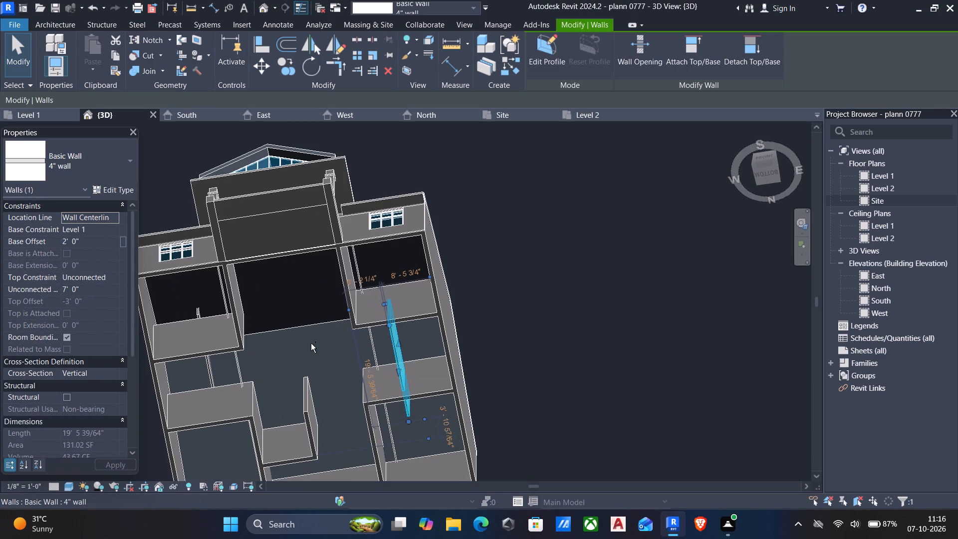
pyautogui.keyDown('ctrl'); pyautogui.click(213, 373); pyautogui.keyUp('ctrl')
pyautogui.scroll(-2, 264, 374)
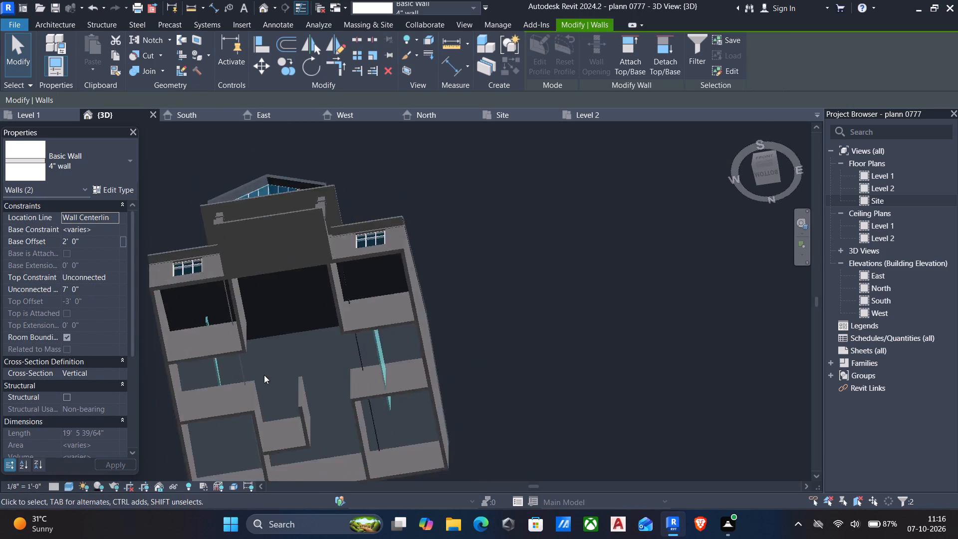
pyautogui.scroll(-3, 264, 375)
pyautogui.keyDown('shift'); pyautogui.moveTo(476, 349); pyautogui.dragTo(442, 429, button='middle'); pyautogui.keyUp('shift')
pyautogui.keyDown('shift'); pyautogui.moveTo(567, 289); pyautogui.dragTo(554, 430, button='middle'); pyautogui.keyUp('shift')
pyautogui.keyDown('shift'); pyautogui.moveTo(568, 362); pyautogui.dragTo(568, 433, button='middle'); pyautogui.keyUp('shift')
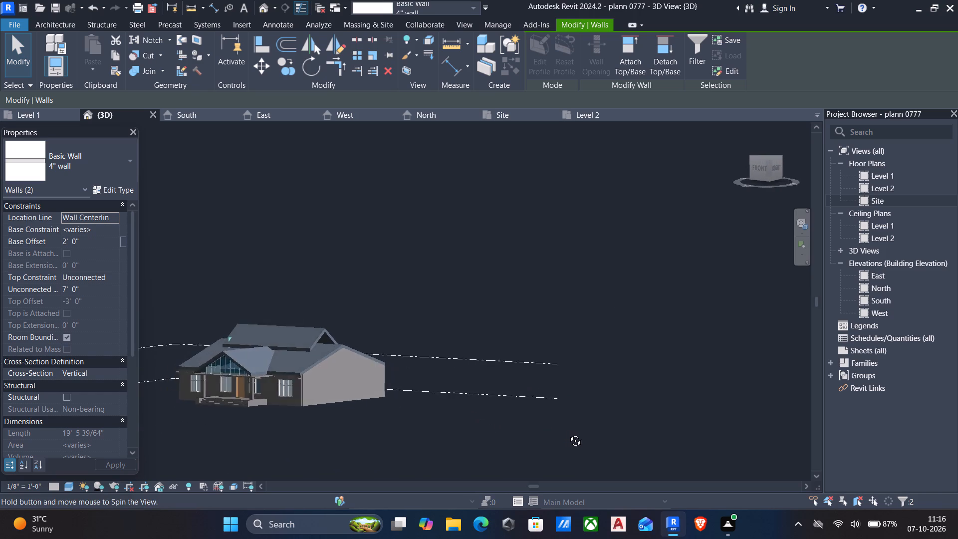
pyautogui.keyDown('shift'); pyautogui.moveTo(568, 433); pyautogui.dragTo(567, 433, button='middle'); pyautogui.keyUp('shift')
pyautogui.click(624, 57)
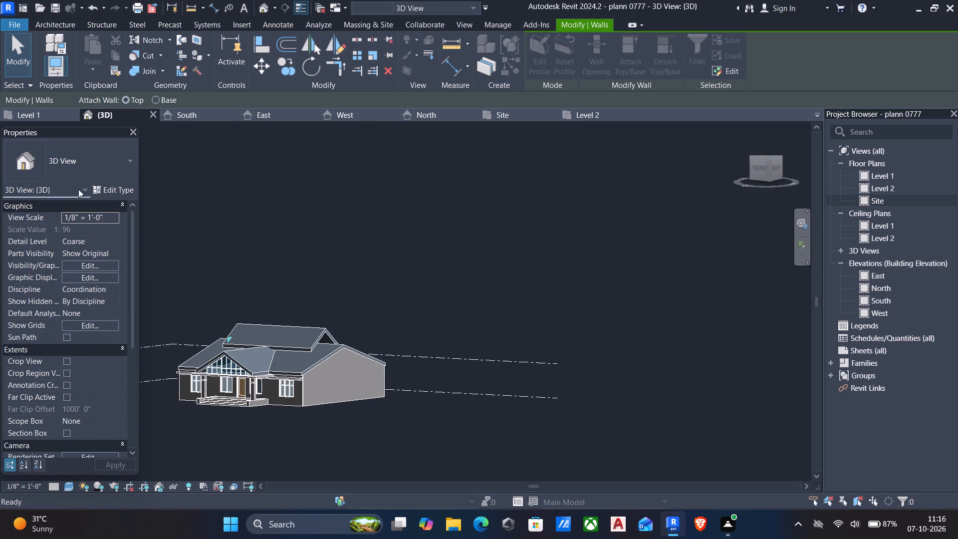
pyautogui.click(319, 333)
# Attach the bases of both 4" end walls to the main roof.
pyautogui.scroll(-3, 375, 367)
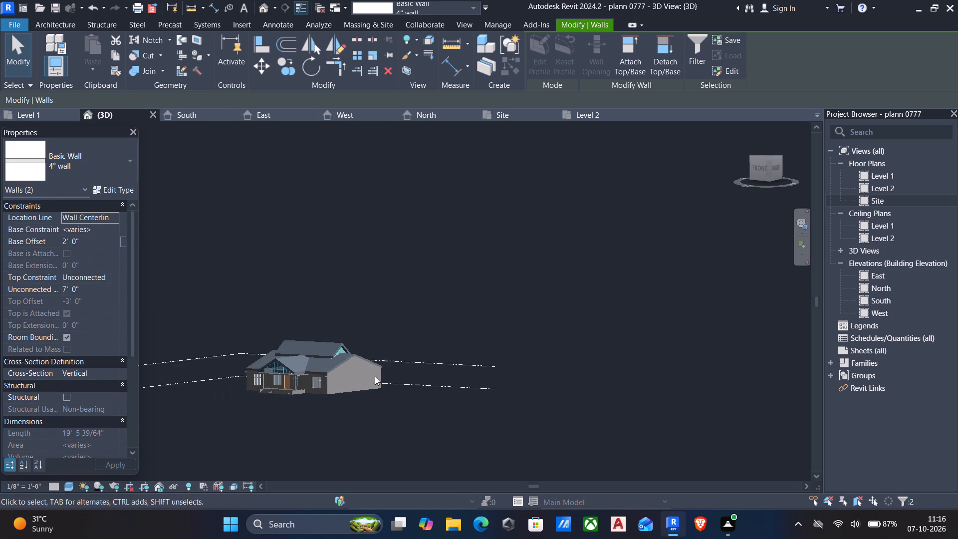
pyautogui.scroll(-3, 375, 376)
pyautogui.moveTo(377, 378); pyautogui.dragTo(479, 277, button='middle')
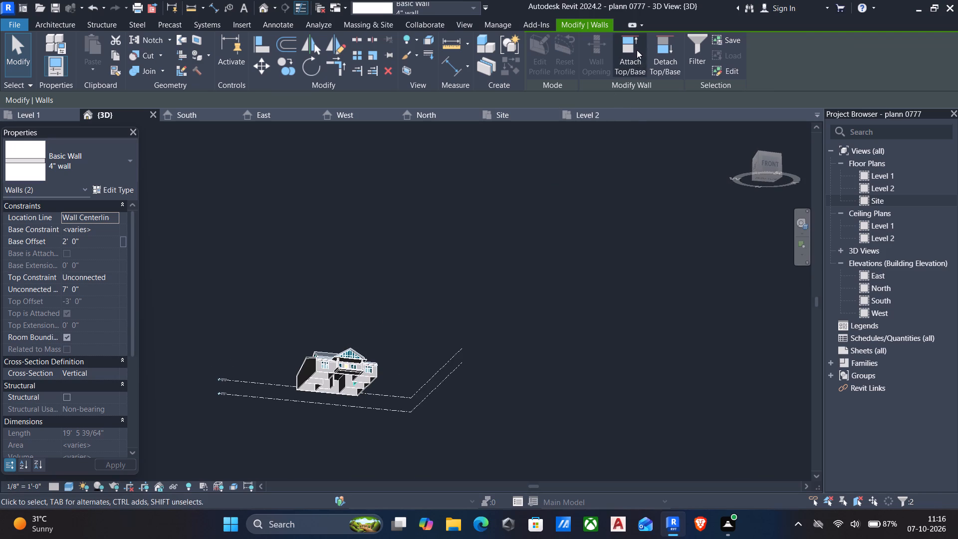
pyautogui.click(631, 48)
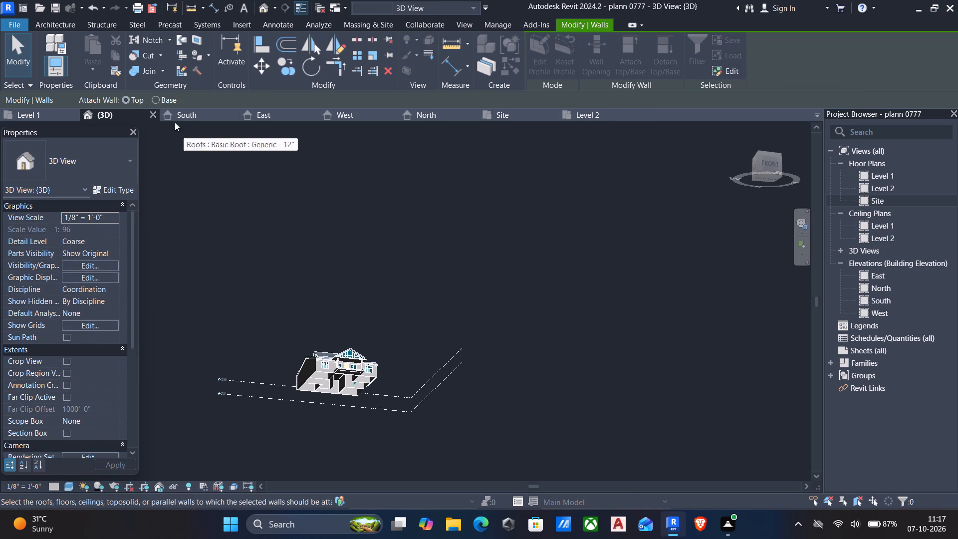
pyautogui.click(154, 100)
pyautogui.scroll(-2, 311, 343)
pyautogui.keyDown('shift'); pyautogui.moveTo(307, 346); pyautogui.dragTo(304, 351, button='middle'); pyautogui.keyUp('shift')
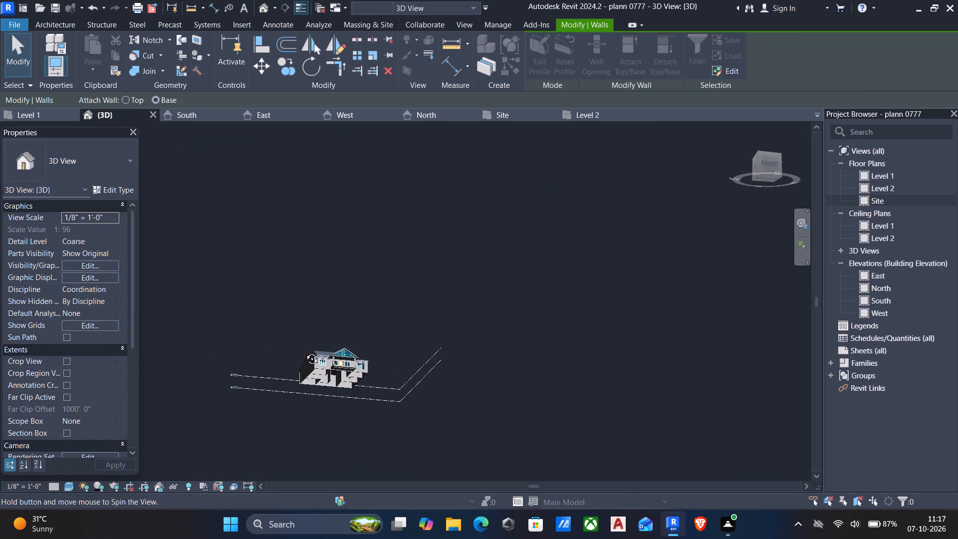
pyautogui.keyDown('shift'); pyautogui.moveTo(304, 351); pyautogui.dragTo(455, 439, button='middle'); pyautogui.keyUp('shift')
pyautogui.scroll(6, 192, 275)
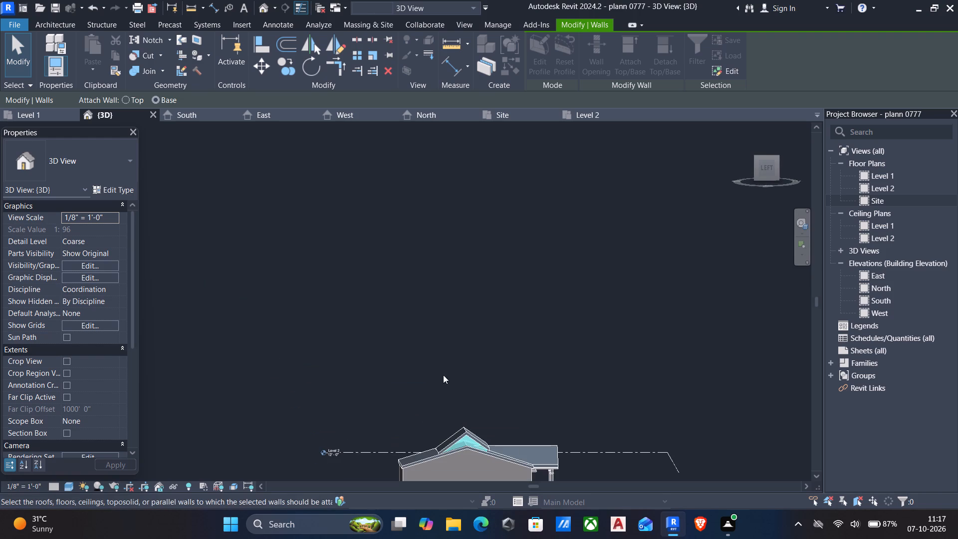
pyautogui.scroll(1, 455, 425)
pyautogui.click(432, 459)
# Inspect both ends of the upper roof in 3D to check how the 4" walls meet the two roofs.
pyautogui.scroll(-3, 422, 376)
pyautogui.moveTo(422, 376); pyautogui.dragTo(407, 284, button='middle')
pyautogui.scroll(4, 443, 314)
pyautogui.scroll(5, 451, 360)
pyautogui.scroll(-1, 446, 375)
pyautogui.scroll(5, 442, 377)
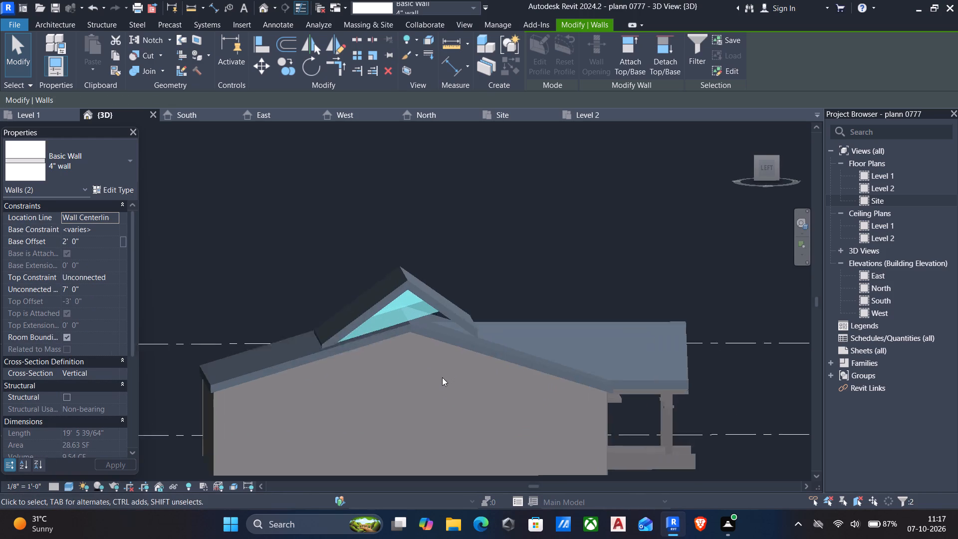
pyautogui.scroll(1, 442, 377)
pyautogui.press('Escape')
pyautogui.scroll(5, 425, 267)
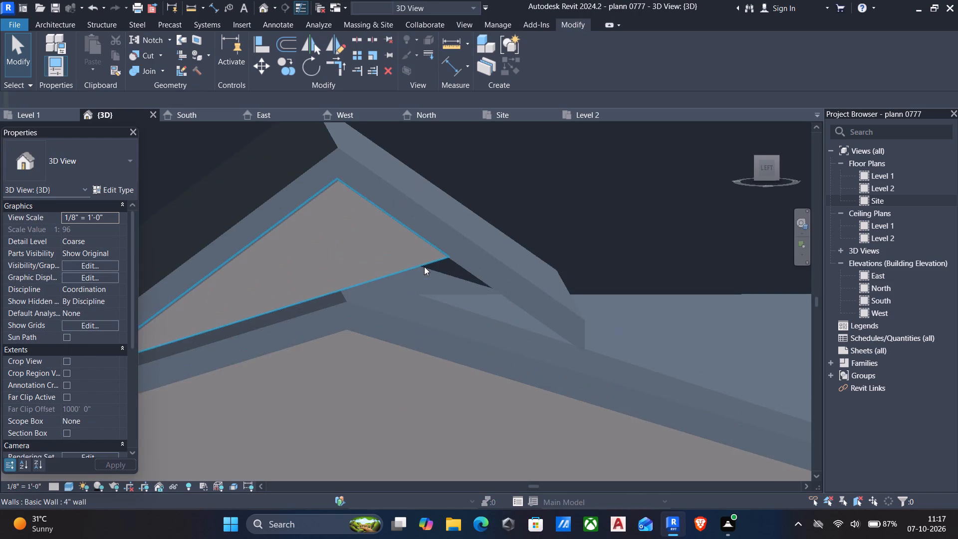
pyautogui.scroll(-4, 424, 279)
pyautogui.moveTo(424, 281); pyautogui.dragTo(213, 349, button='middle')
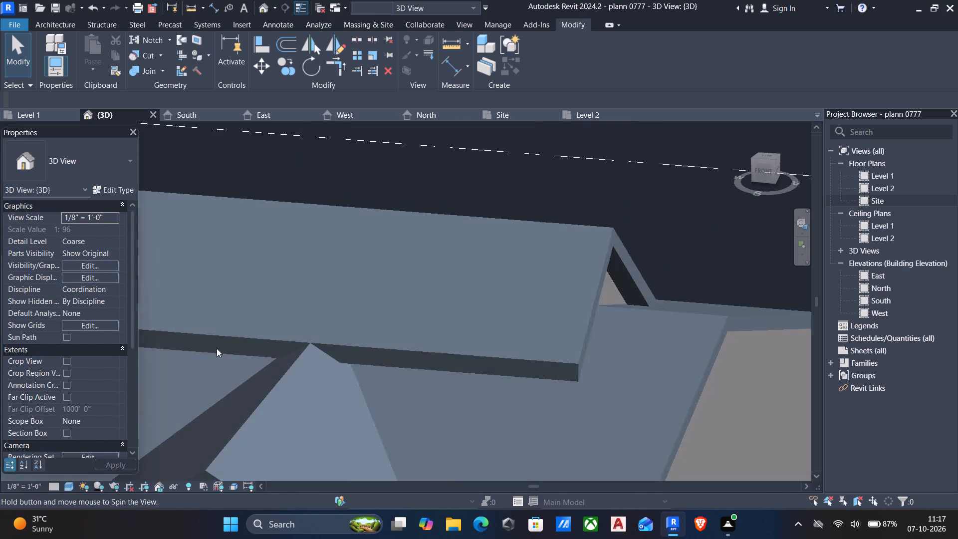
pyautogui.moveTo(602, 229); pyautogui.dragTo(466, 173, button='middle')
pyautogui.moveTo(394, 299); pyautogui.dragTo(422, 220, button='middle')
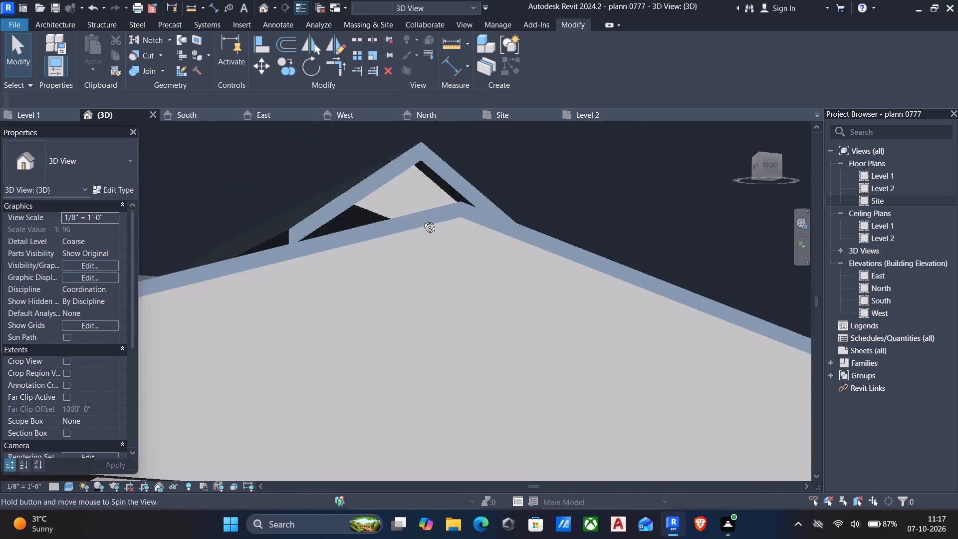
pyautogui.moveTo(422, 220); pyautogui.dragTo(607, 233, button='middle')
pyautogui.moveTo(504, 250); pyautogui.dragTo(483, 308, button='middle')
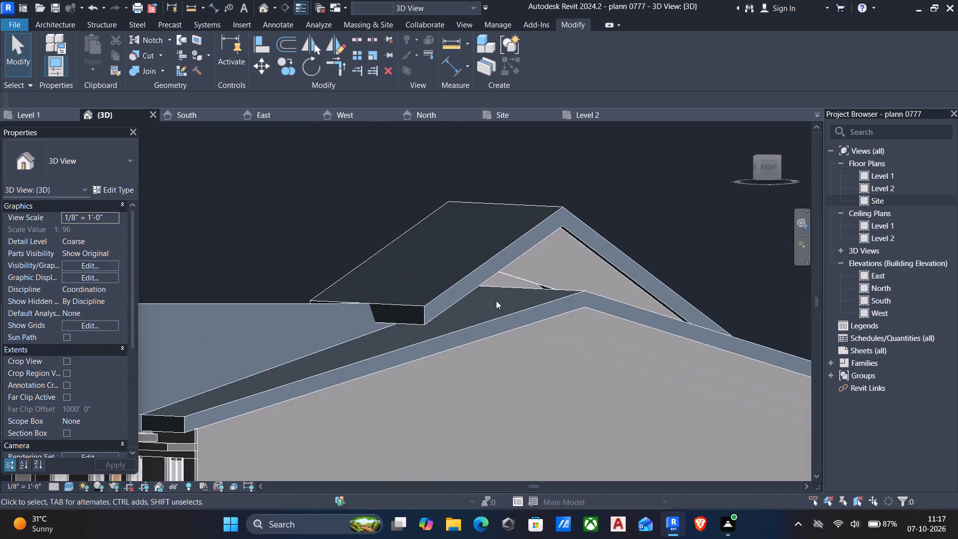
pyautogui.scroll(5, 499, 295)
pyautogui.scroll(-5, 499, 275)
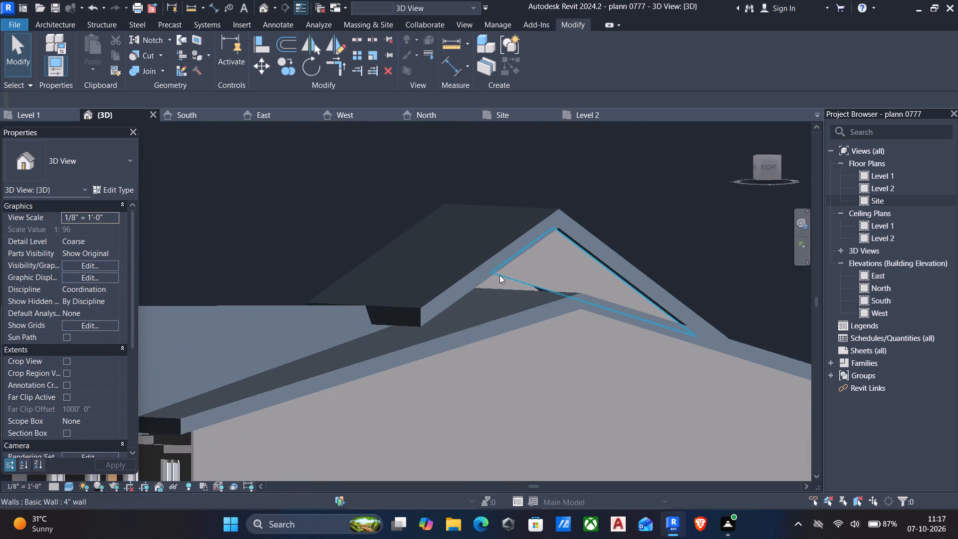
pyautogui.scroll(-1, 499, 275)
pyautogui.moveTo(499, 275); pyautogui.dragTo(522, 237, button='middle')
pyautogui.scroll(-7, 525, 239)
pyautogui.keyDown('shift'); pyautogui.moveTo(540, 242); pyautogui.dragTo(478, 256, button='middle'); pyautogui.keyUp('shift')
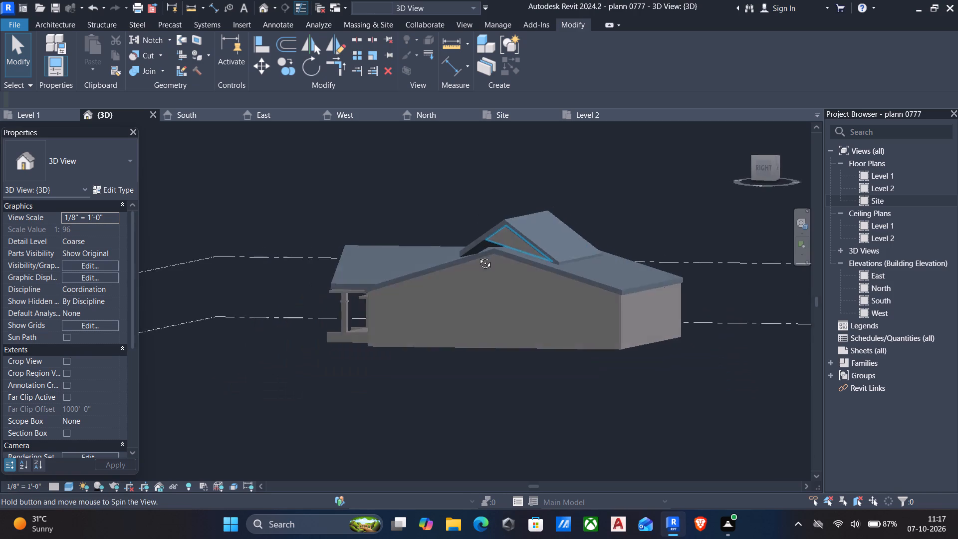
pyautogui.keyDown('shift'); pyautogui.moveTo(478, 256); pyautogui.dragTo(518, 251, button='middle'); pyautogui.keyUp('shift')
pyautogui.scroll(4, 518, 251)
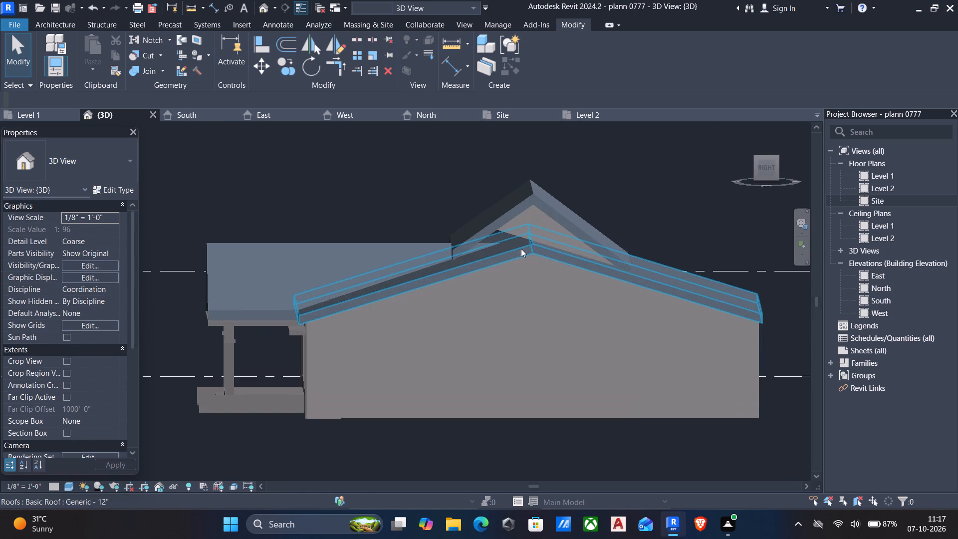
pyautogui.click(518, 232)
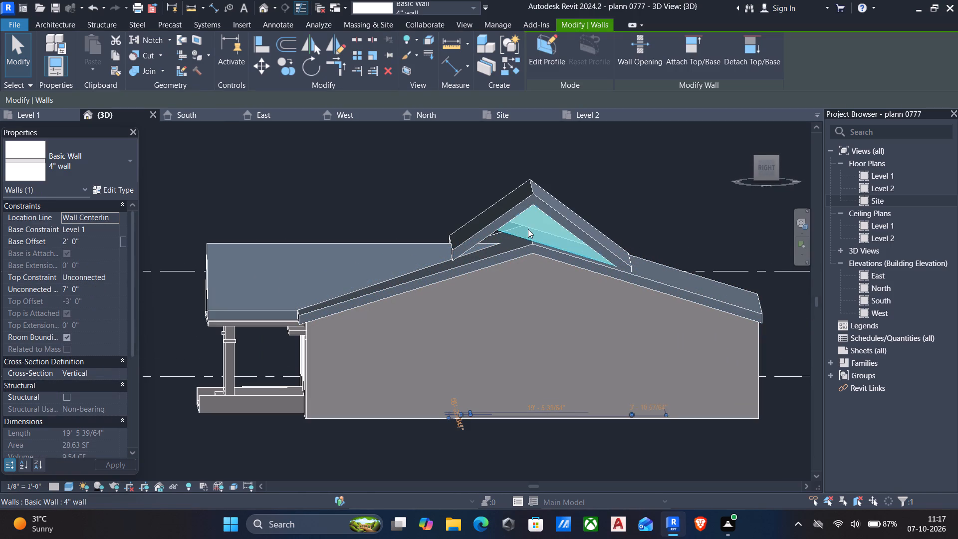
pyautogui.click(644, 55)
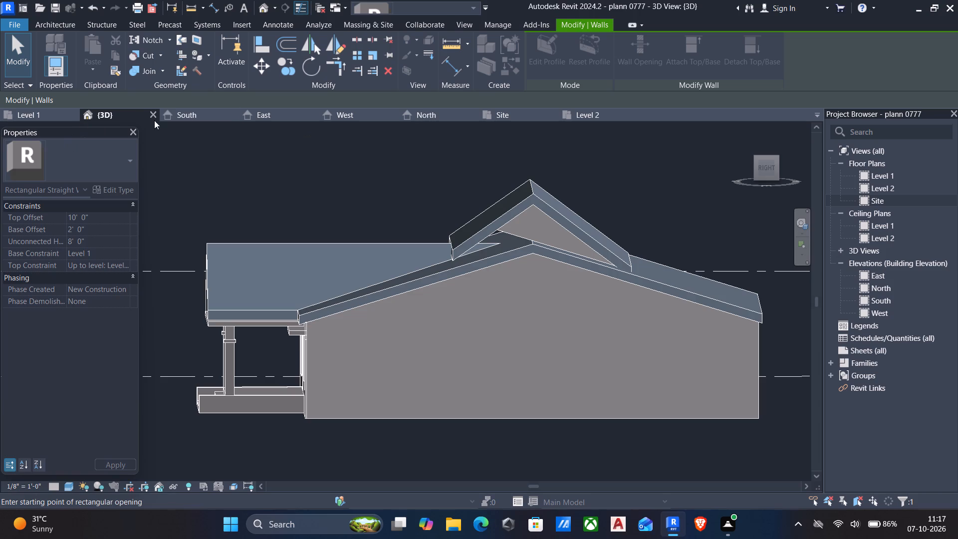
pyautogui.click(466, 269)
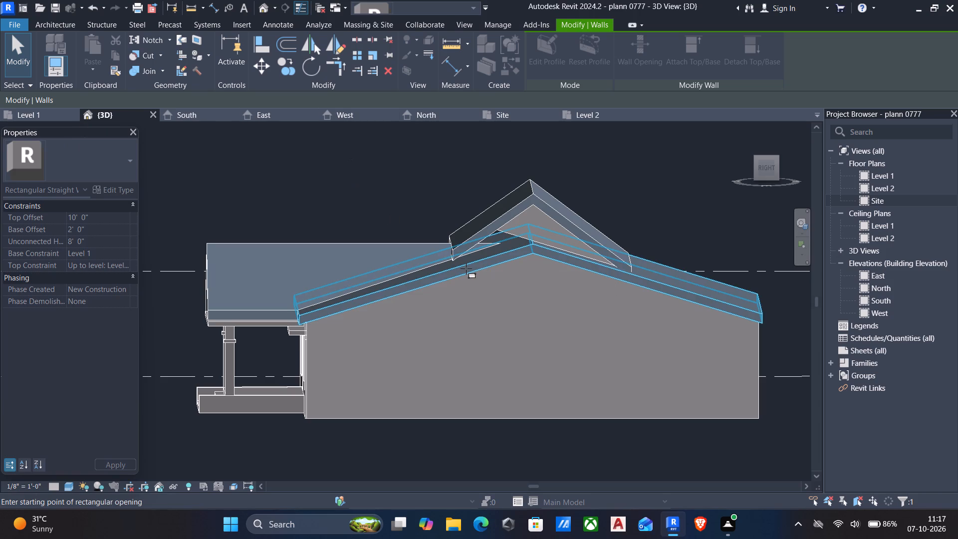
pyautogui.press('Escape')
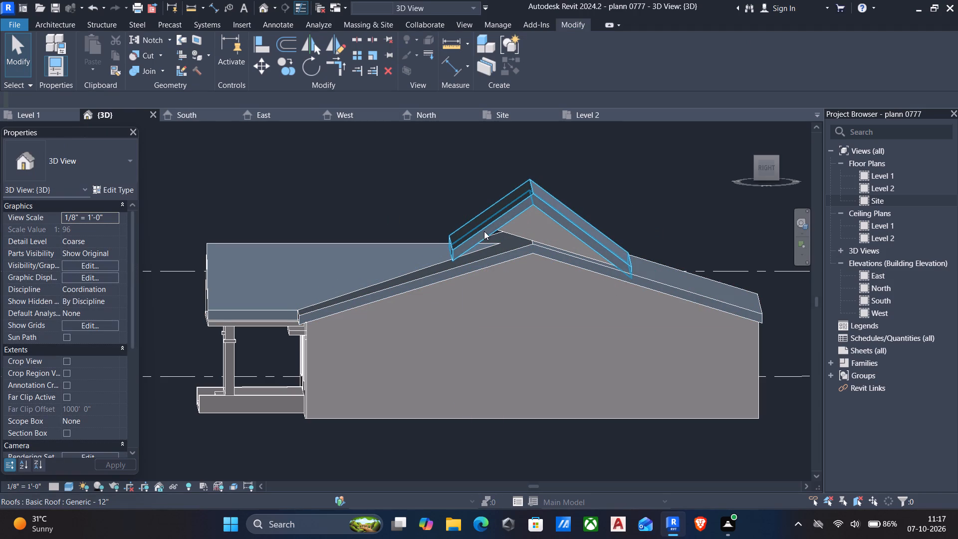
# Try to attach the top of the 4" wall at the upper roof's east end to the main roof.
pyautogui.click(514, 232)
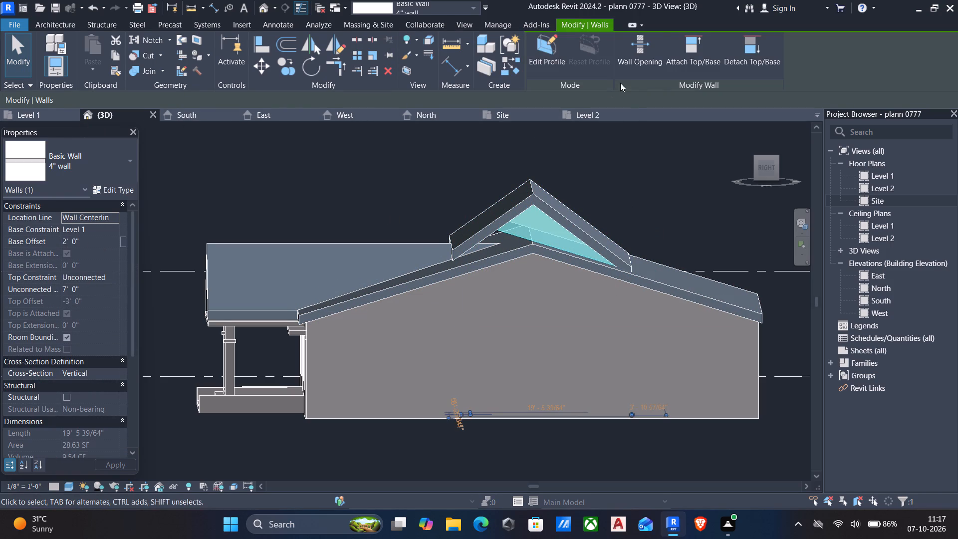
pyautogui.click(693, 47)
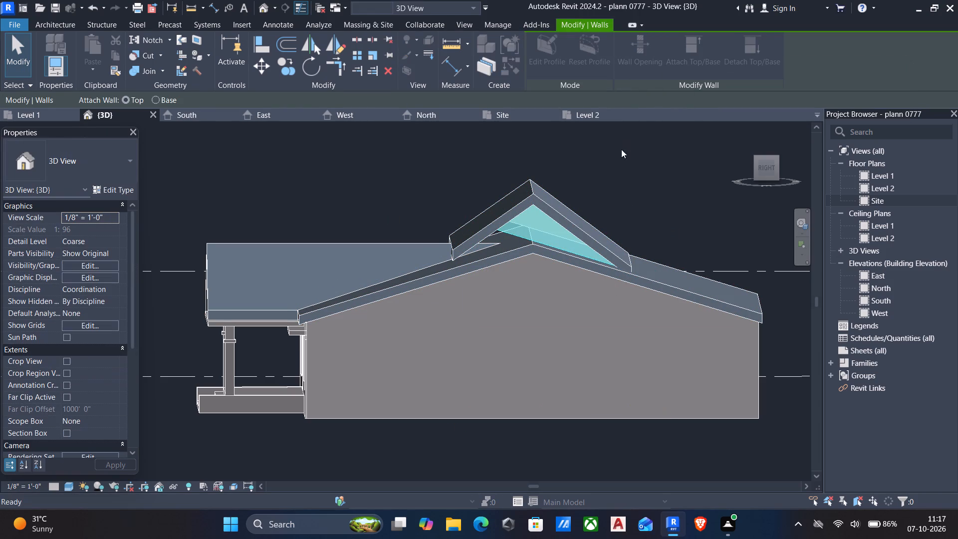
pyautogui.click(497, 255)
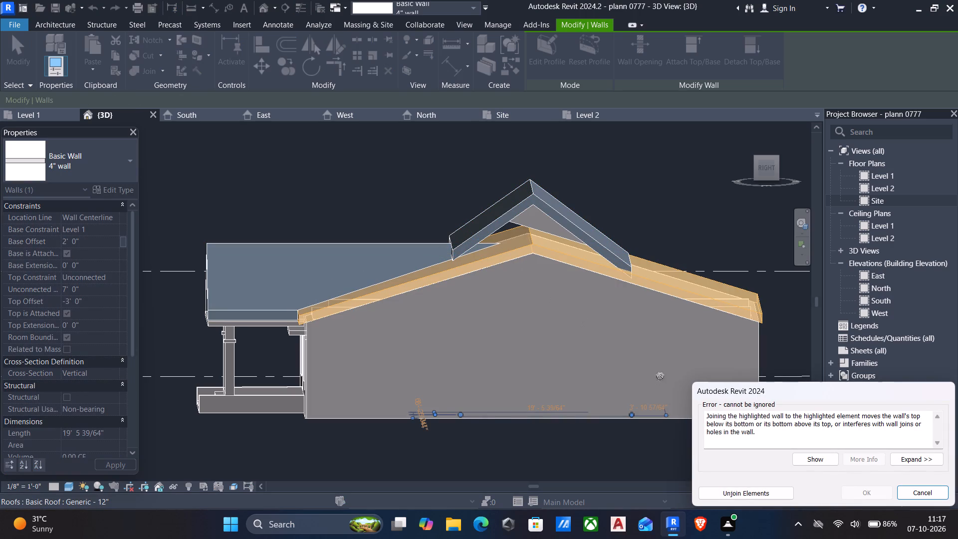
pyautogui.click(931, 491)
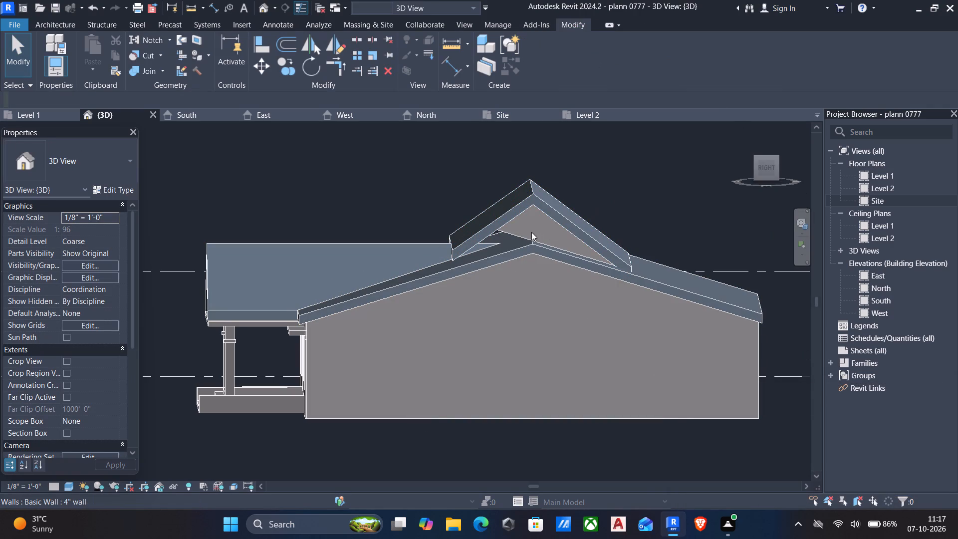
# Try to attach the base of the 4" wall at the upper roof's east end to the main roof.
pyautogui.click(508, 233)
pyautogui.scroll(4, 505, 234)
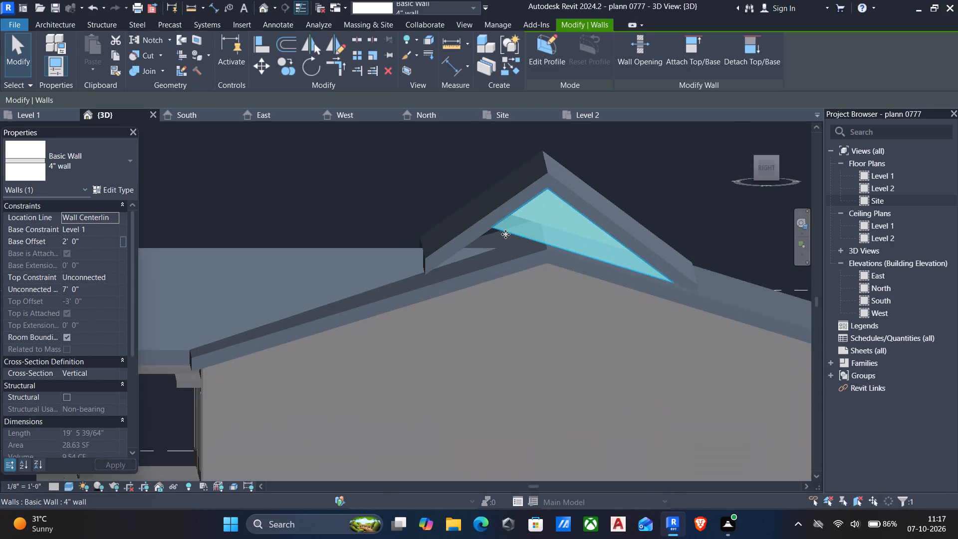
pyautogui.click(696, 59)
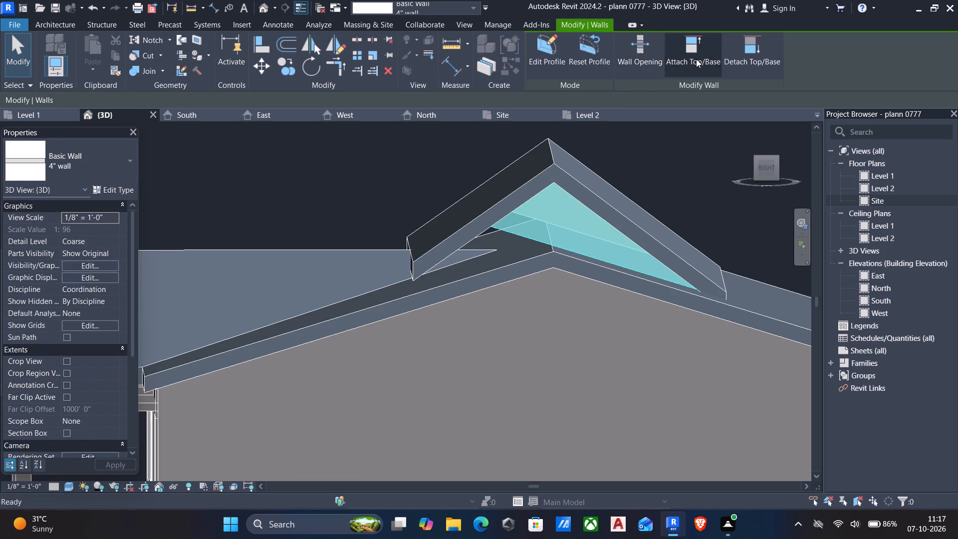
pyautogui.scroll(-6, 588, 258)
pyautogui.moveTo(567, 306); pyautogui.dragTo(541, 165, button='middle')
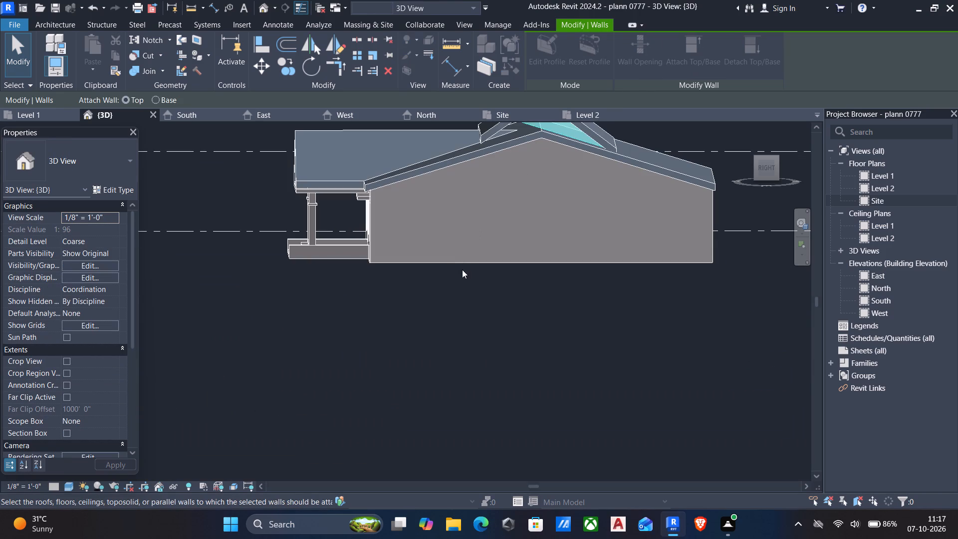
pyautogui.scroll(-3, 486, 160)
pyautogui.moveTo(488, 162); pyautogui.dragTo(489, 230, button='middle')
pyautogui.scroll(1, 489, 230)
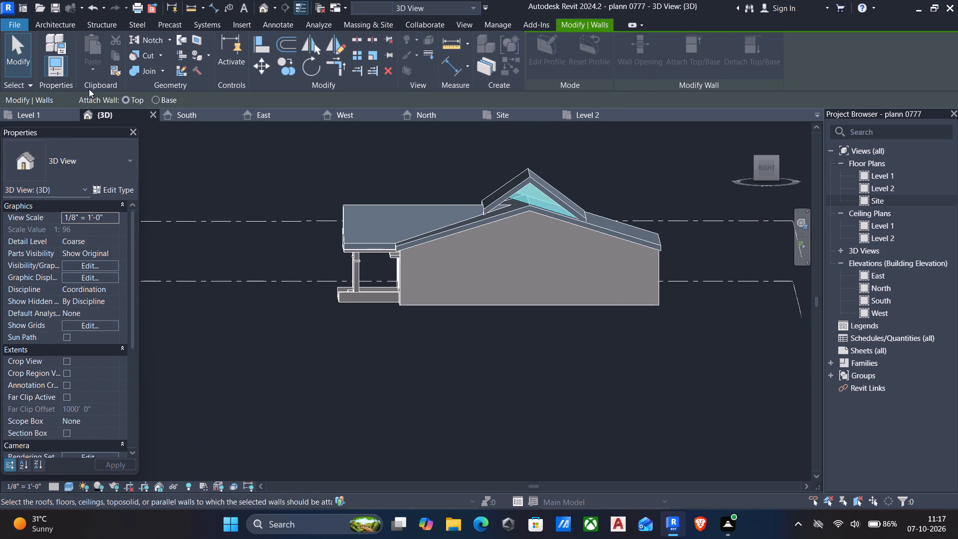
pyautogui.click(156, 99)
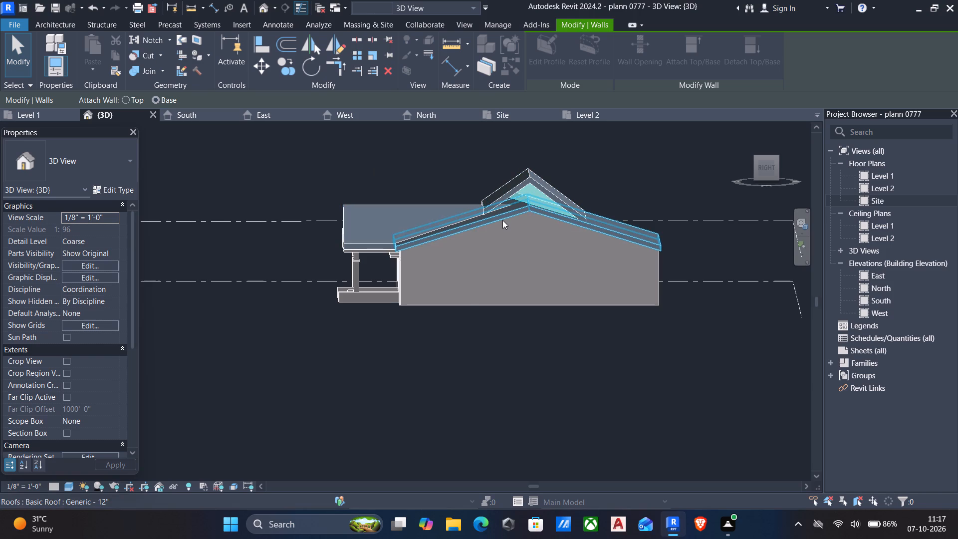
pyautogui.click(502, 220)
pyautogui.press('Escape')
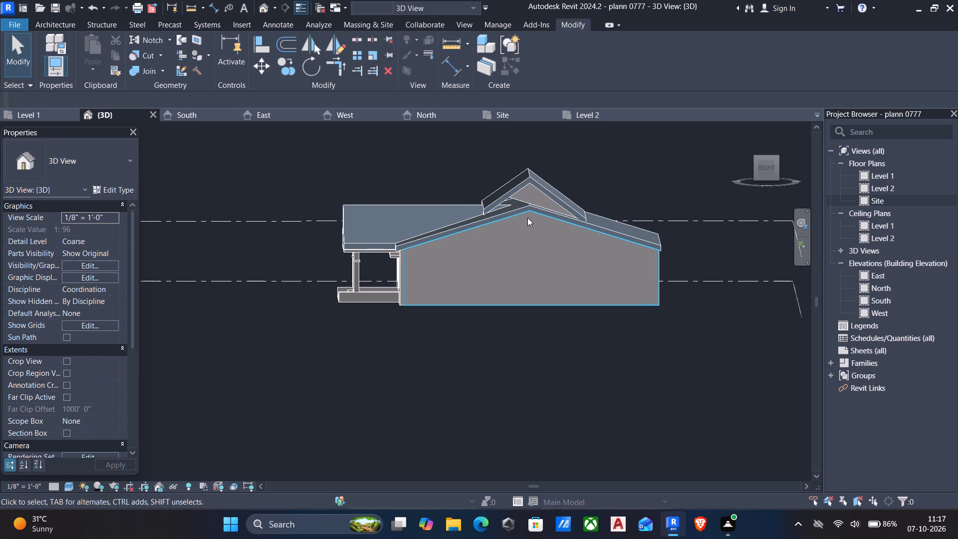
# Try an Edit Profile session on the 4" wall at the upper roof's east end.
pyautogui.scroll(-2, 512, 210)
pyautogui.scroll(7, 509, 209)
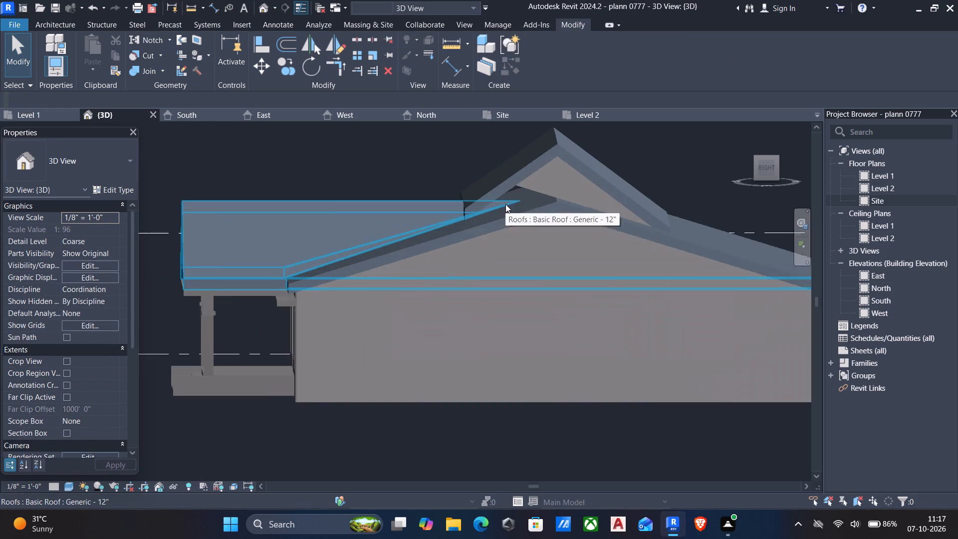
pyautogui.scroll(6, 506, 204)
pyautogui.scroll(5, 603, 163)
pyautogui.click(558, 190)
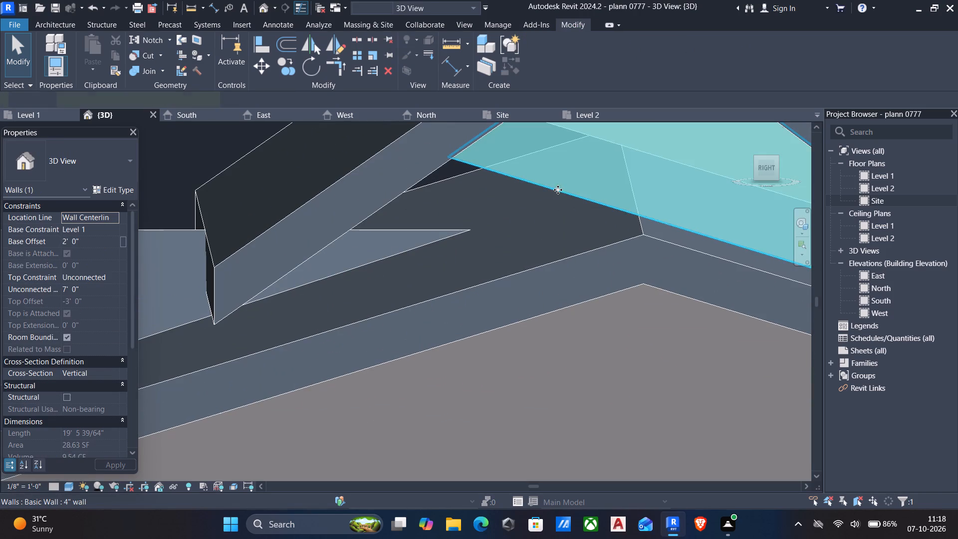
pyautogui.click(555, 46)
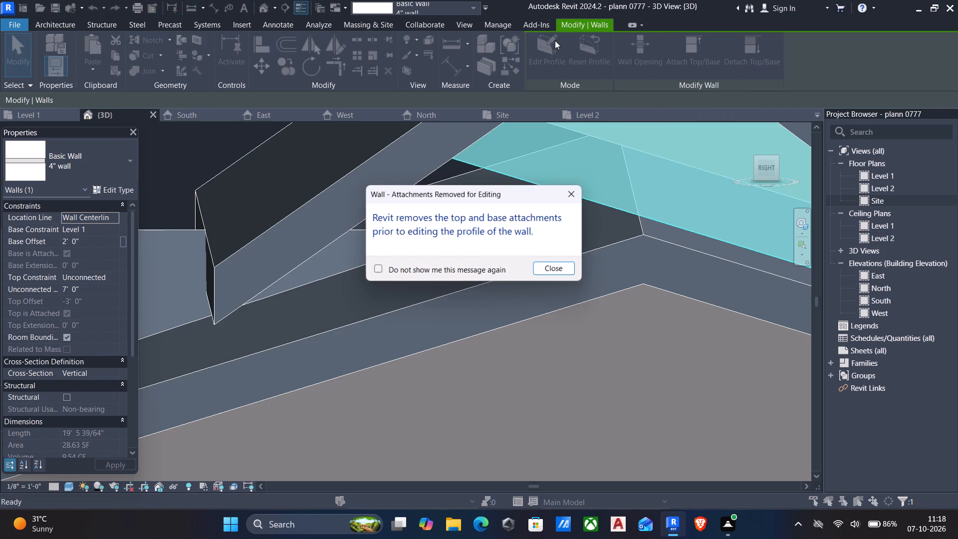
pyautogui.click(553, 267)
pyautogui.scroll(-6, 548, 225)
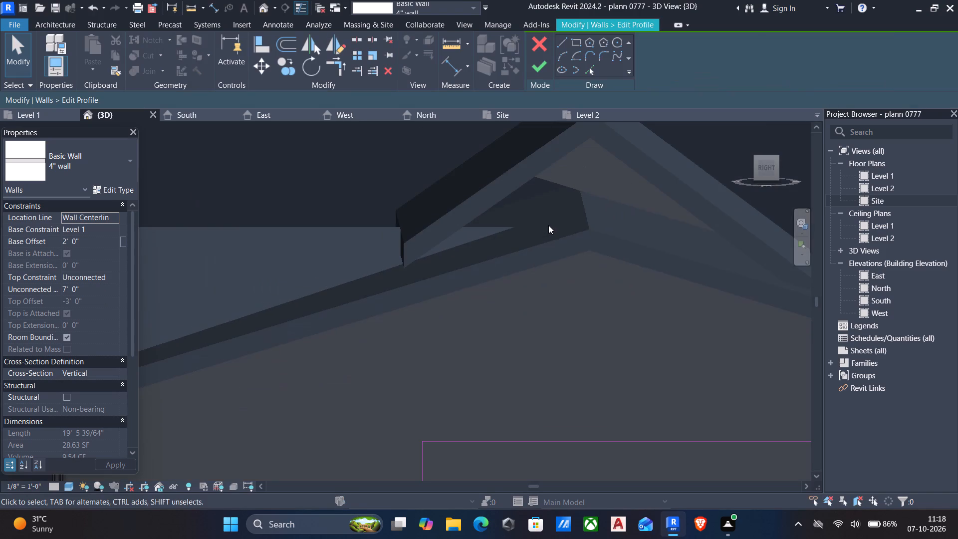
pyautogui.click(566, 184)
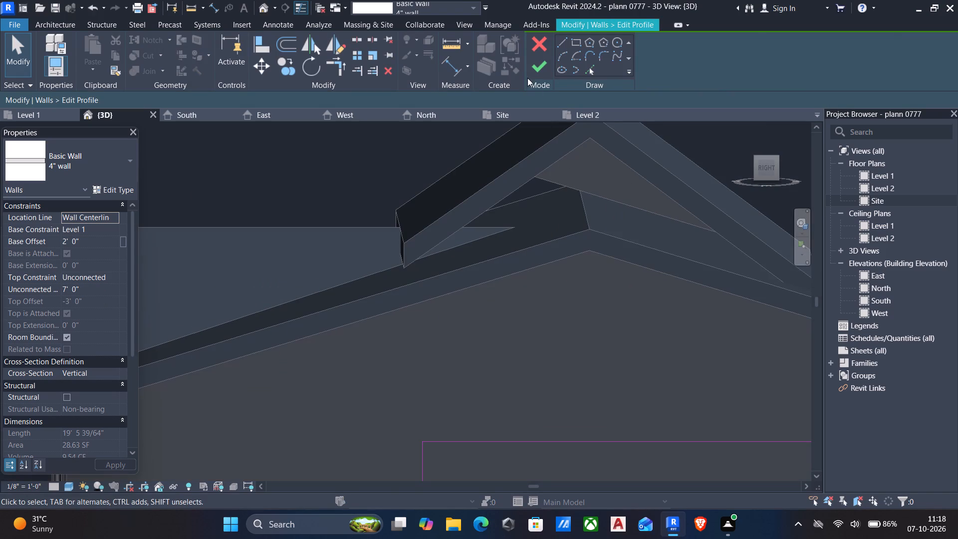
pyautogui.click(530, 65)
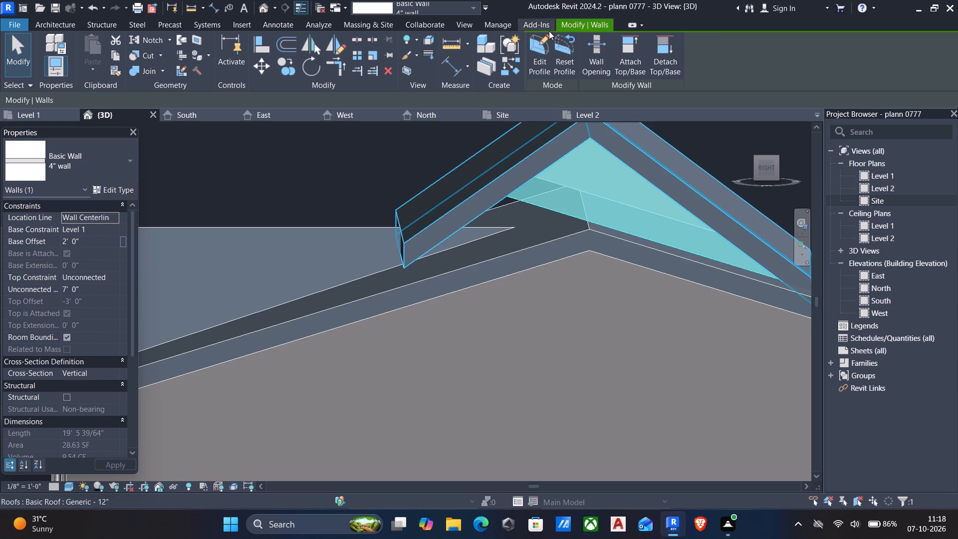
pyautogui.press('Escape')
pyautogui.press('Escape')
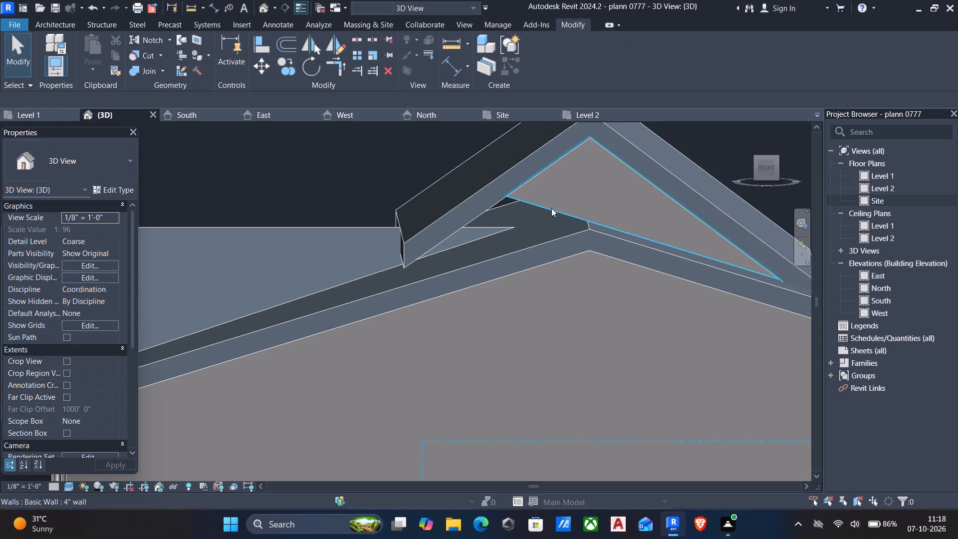
# Edit the east 4" end wall's profile, picking sketch lines along both undersides of the upper roof and both slopes of the main roof.
pyautogui.click(551, 208)
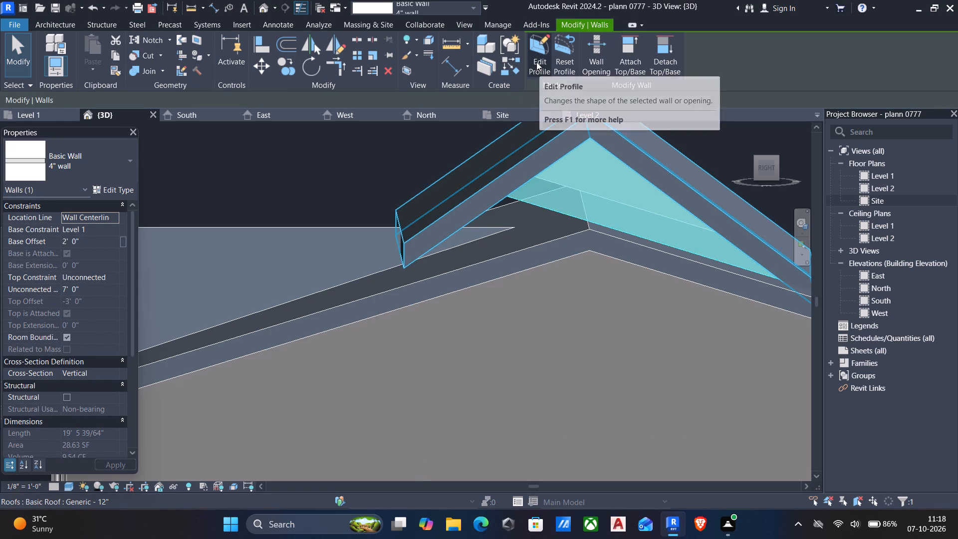
pyautogui.click(536, 62)
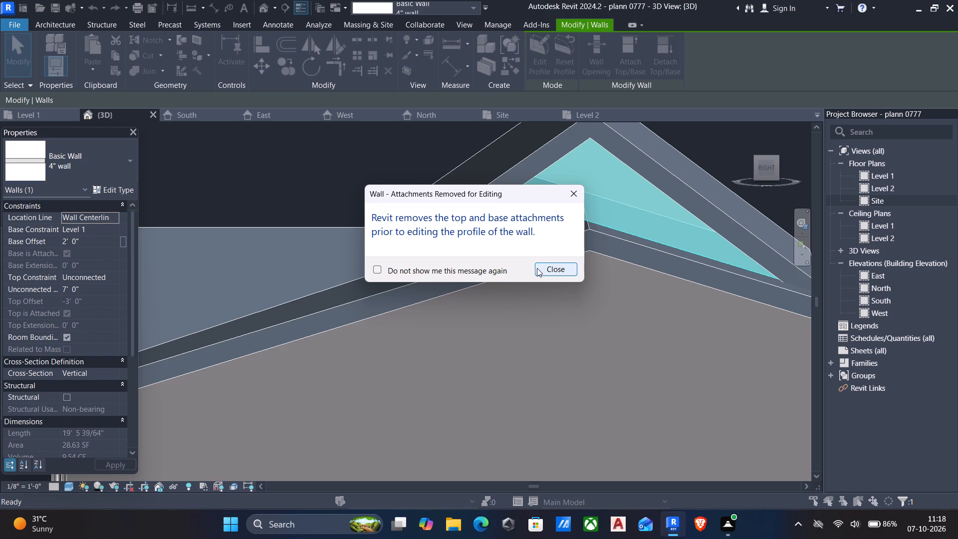
pyautogui.click(542, 264)
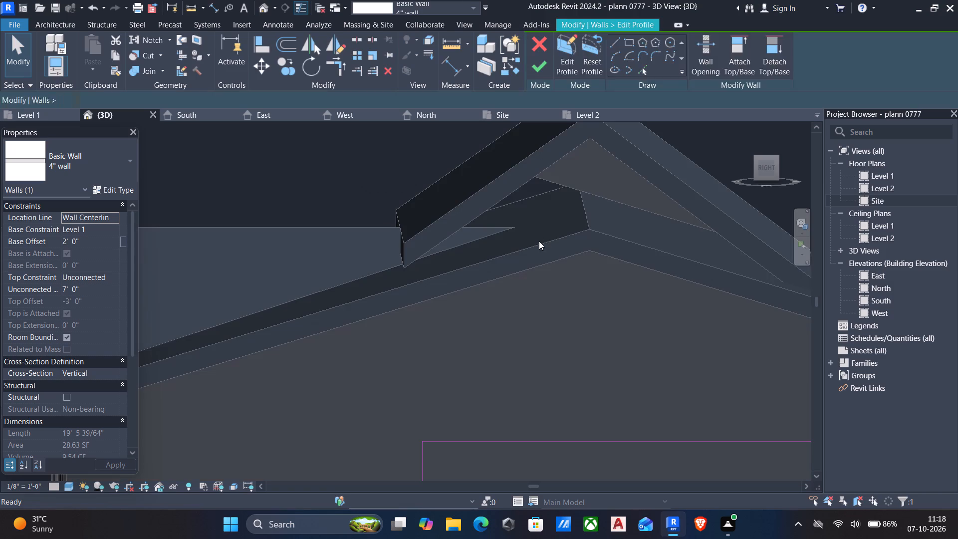
pyautogui.scroll(-9, 551, 191)
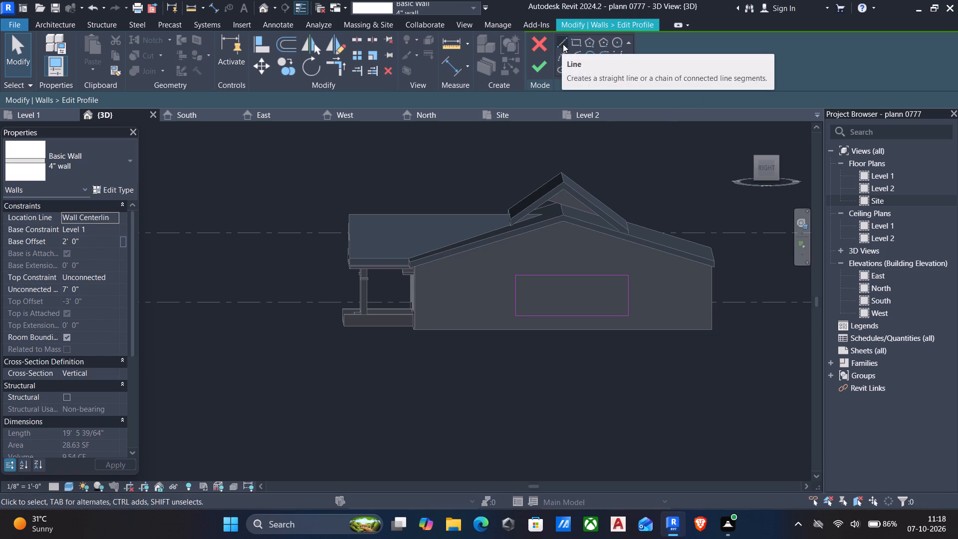
pyautogui.click(586, 72)
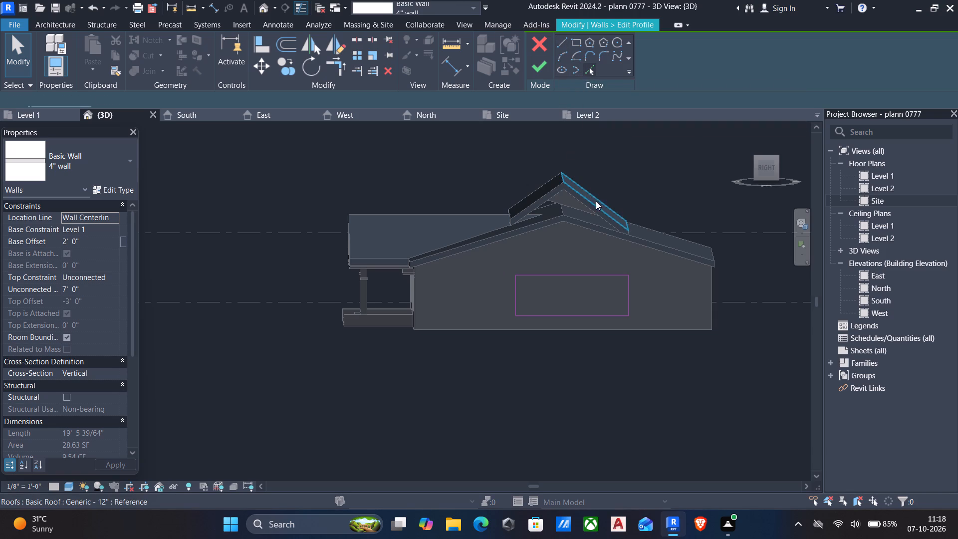
pyautogui.scroll(3, 593, 206)
pyautogui.click(592, 215)
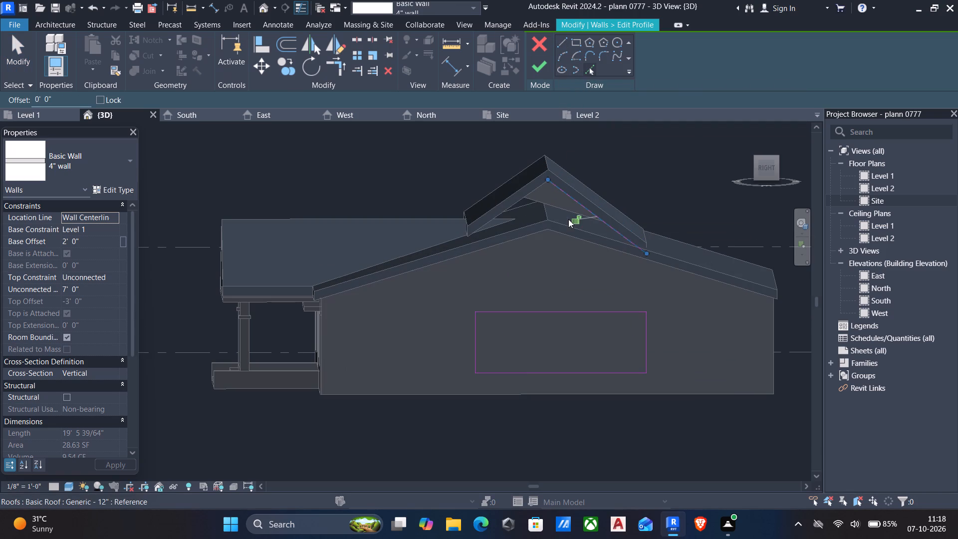
pyautogui.click(517, 201)
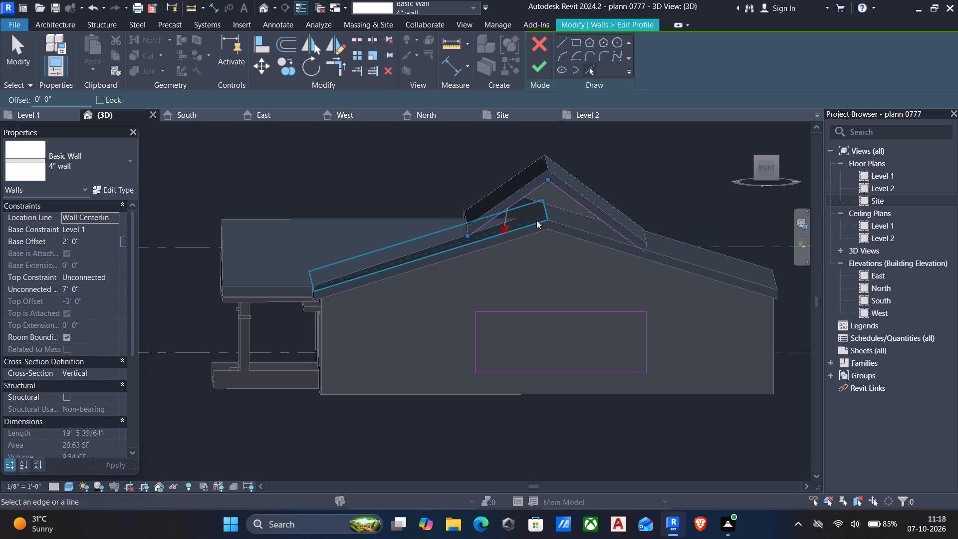
pyautogui.scroll(3, 525, 222)
pyautogui.click(525, 222)
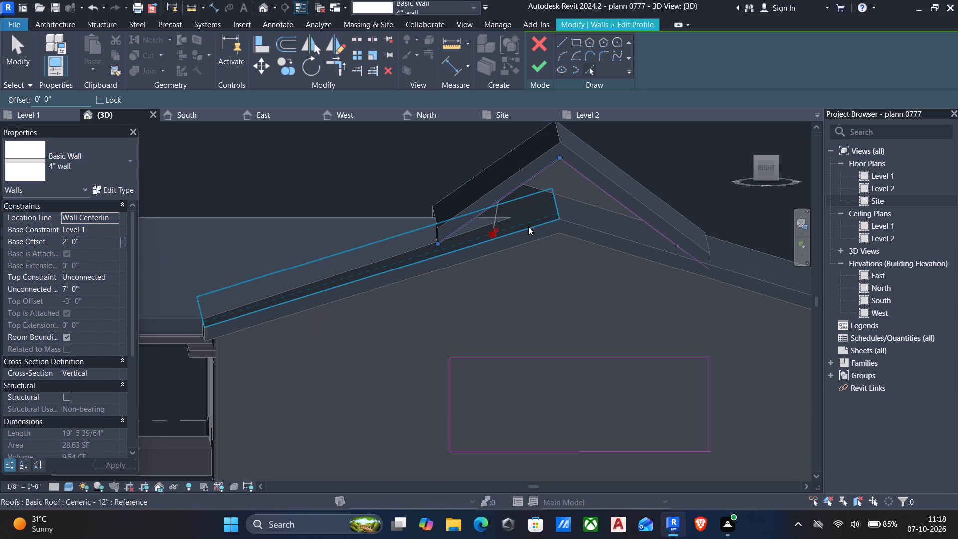
pyautogui.click(528, 226)
pyautogui.click(584, 224)
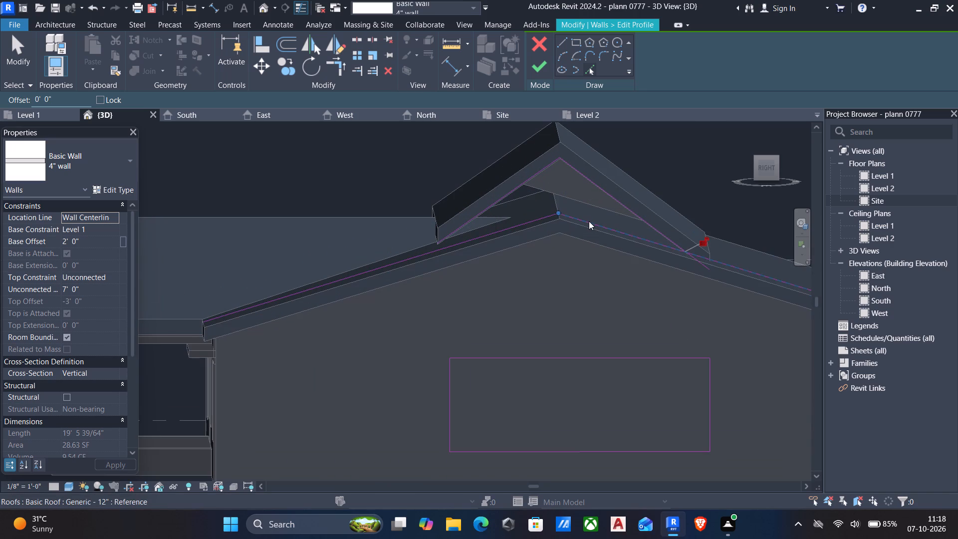
pyautogui.press('Escape')
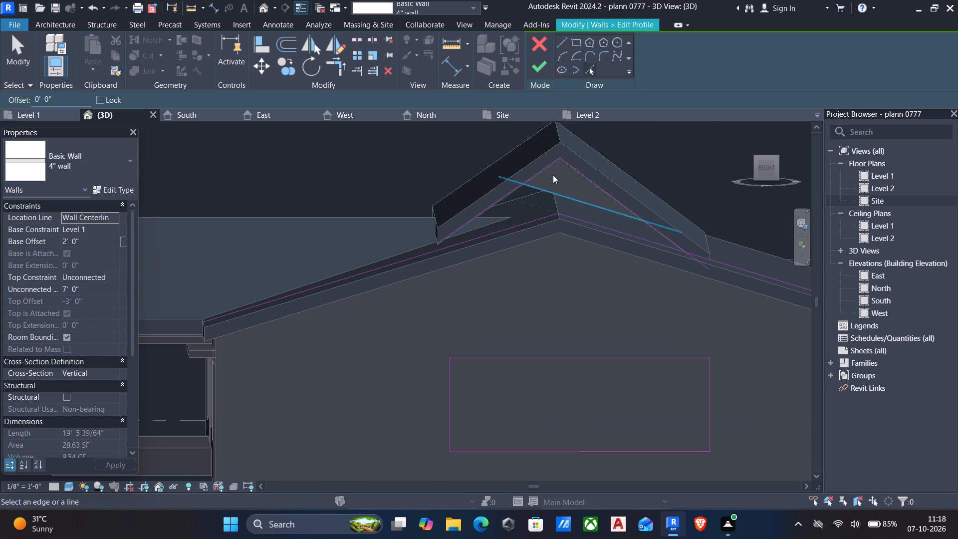
# Trim the picked upper-roof and main-roof profile lines to each other at both lower corners to form a closed gable outline.
pyautogui.write('tr')
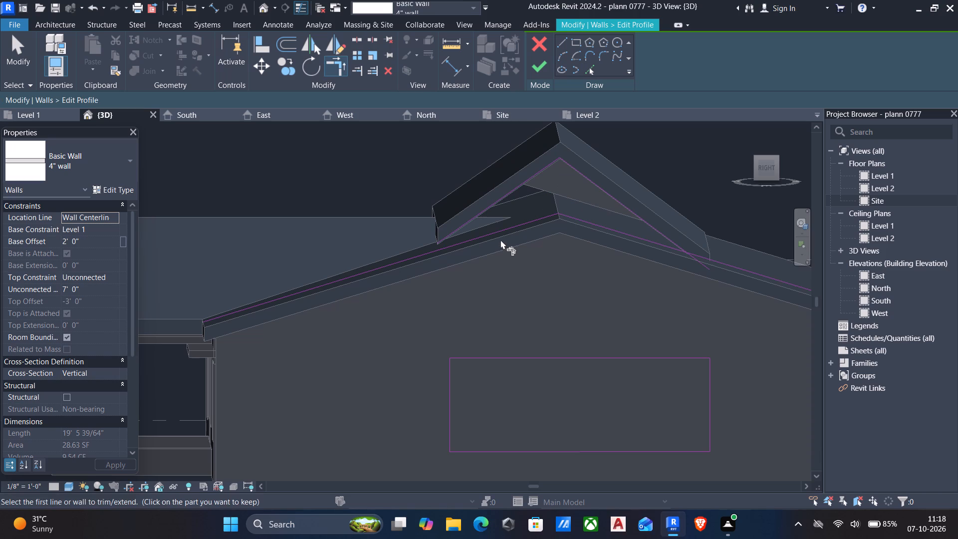
pyautogui.click(494, 232)
pyautogui.click(473, 217)
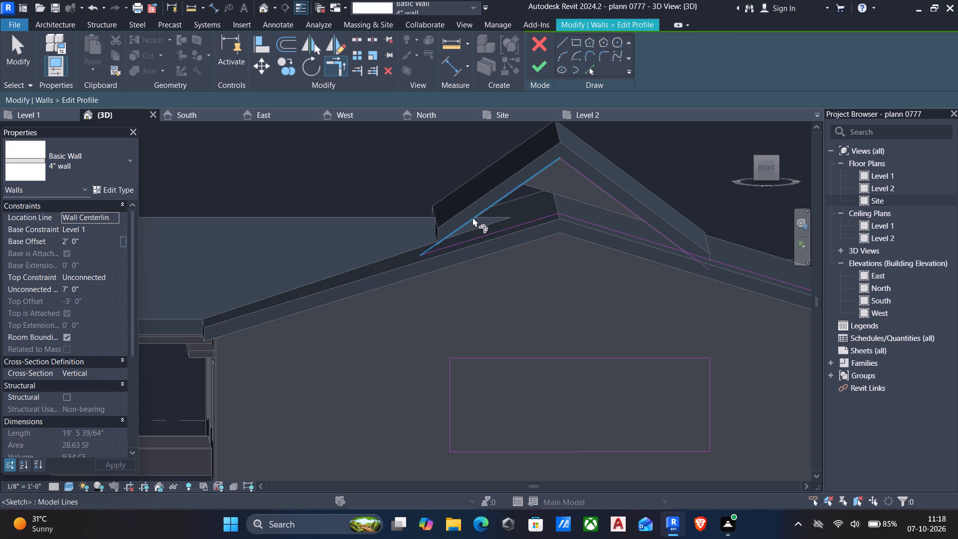
pyautogui.click(614, 235)
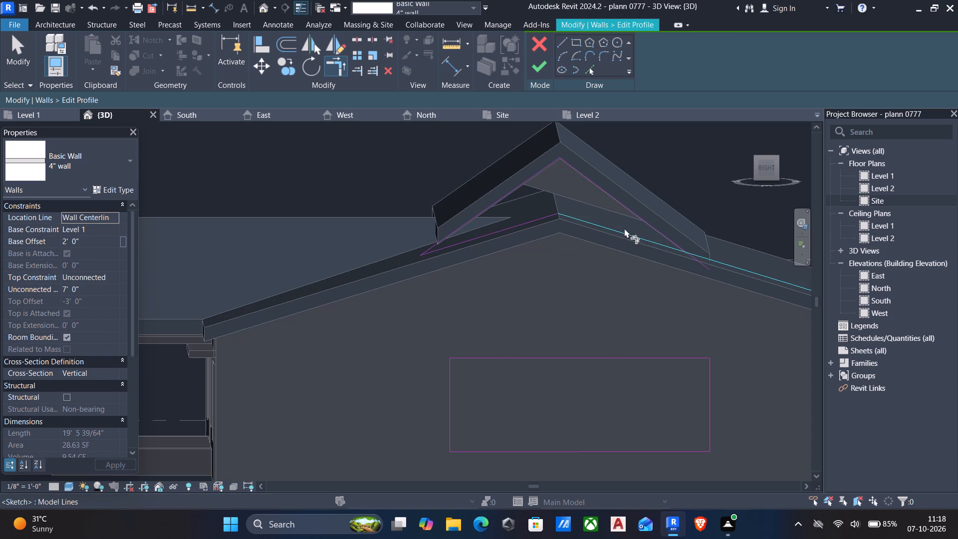
pyautogui.click(638, 219)
pyautogui.scroll(5, 446, 235)
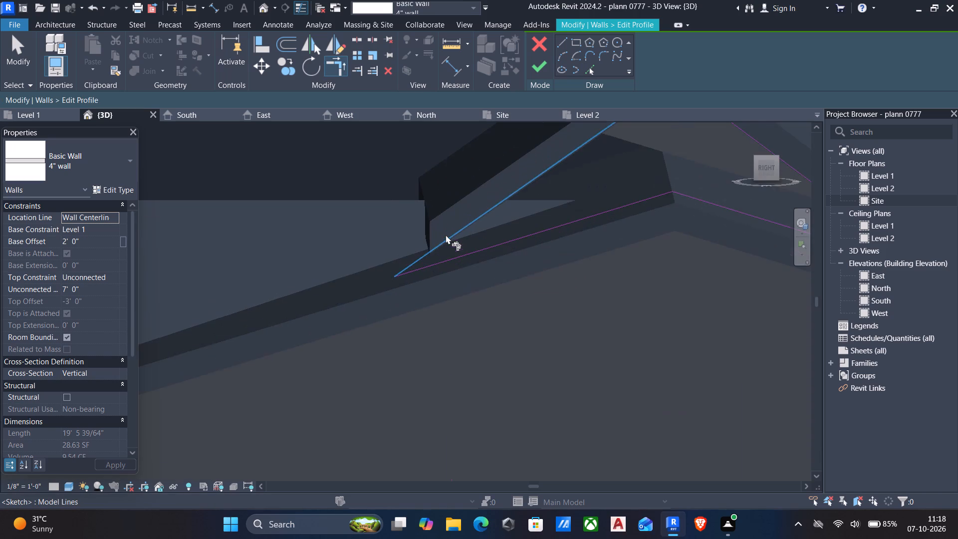
pyautogui.scroll(4, 430, 243)
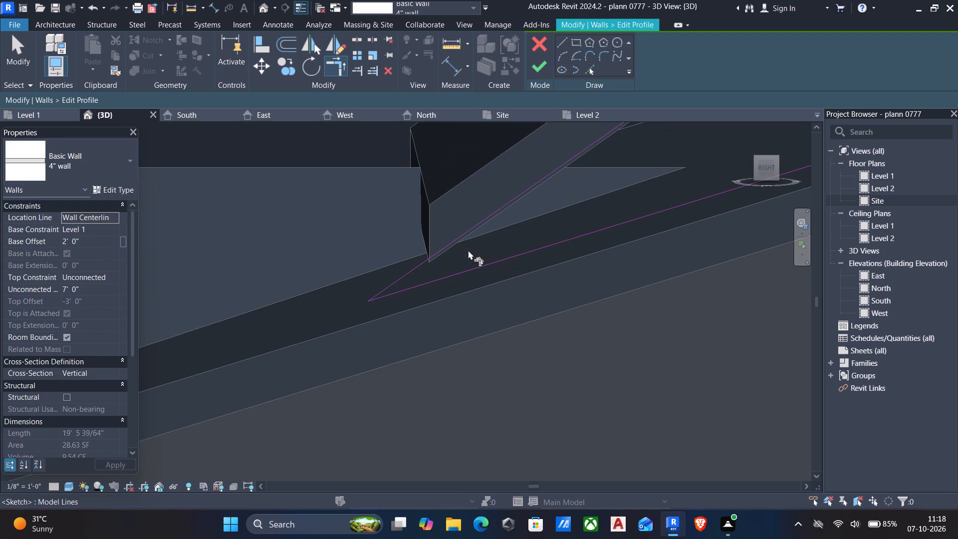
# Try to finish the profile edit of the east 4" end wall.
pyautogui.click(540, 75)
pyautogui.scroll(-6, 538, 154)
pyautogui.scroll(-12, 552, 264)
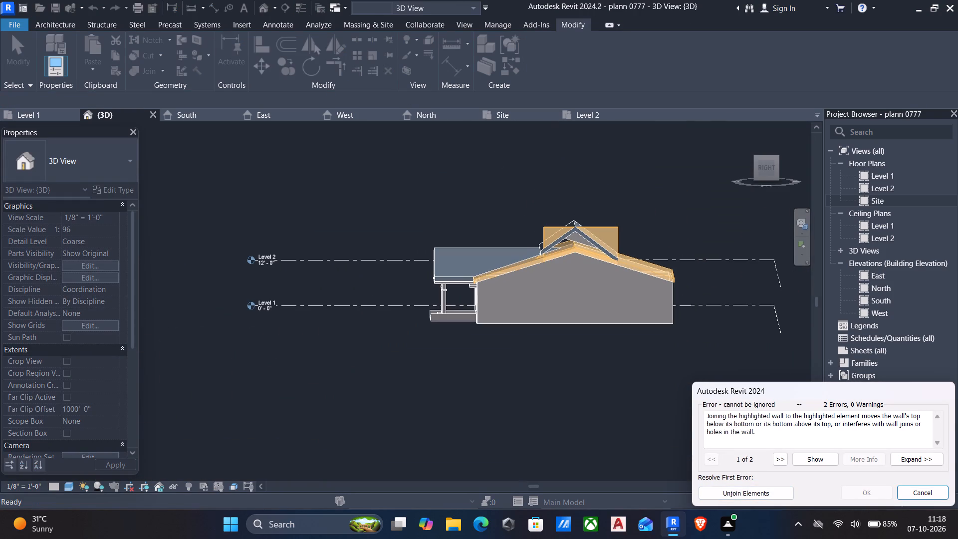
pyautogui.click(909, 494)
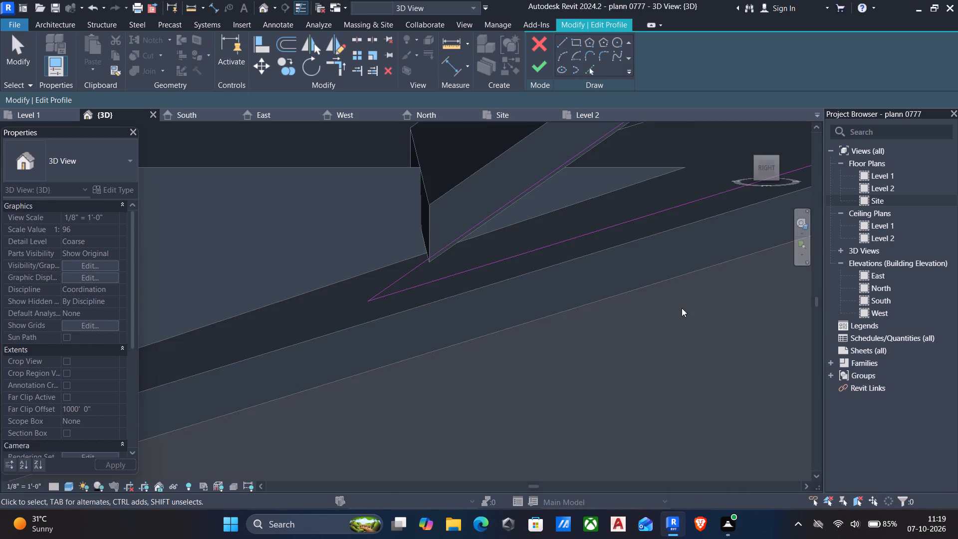
# Delete the leftover rectangular outline below the gable from the east 4" end wall's profile sketch.
pyautogui.scroll(-5, 418, 173)
pyautogui.scroll(-5, 588, 316)
pyautogui.moveTo(469, 348); pyautogui.dragTo(676, 416)
pyautogui.scroll(-1, 676, 416)
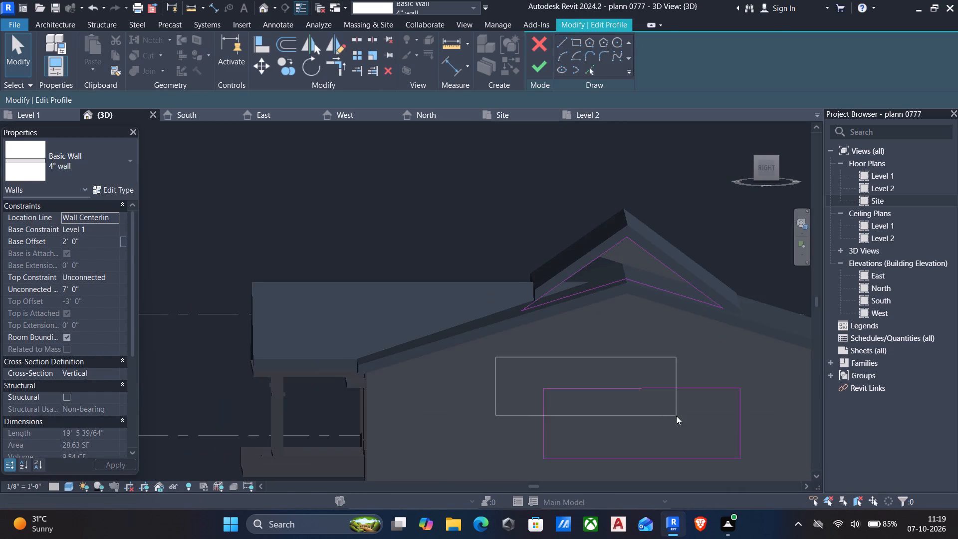
pyautogui.moveTo(676, 416); pyautogui.dragTo(777, 439)
pyautogui.moveTo(675, 415); pyautogui.dragTo(648, 378, button='middle')
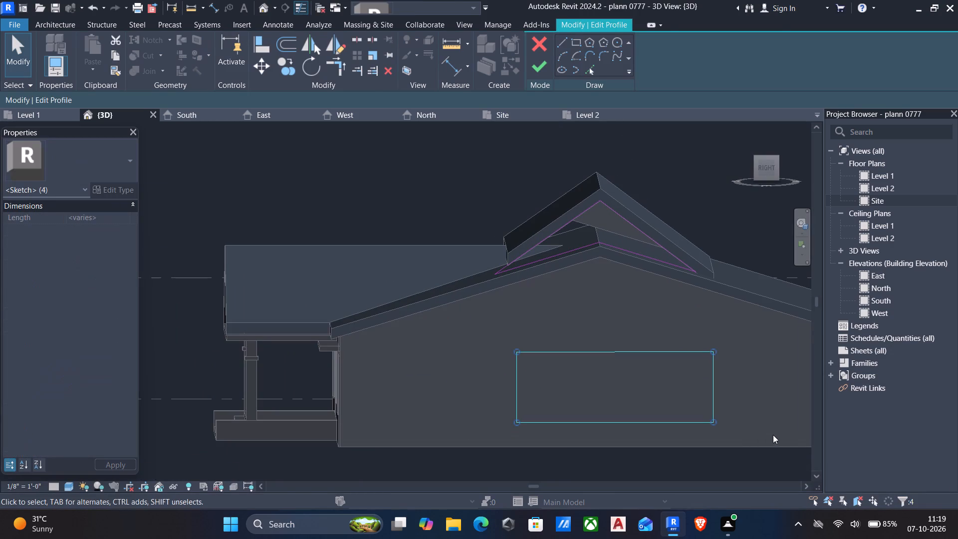
pyautogui.press('Delete')
# Finish the east end wall's profile edit, unjoining the conflicting elements and dismissing the save reminder.
pyautogui.click(543, 65)
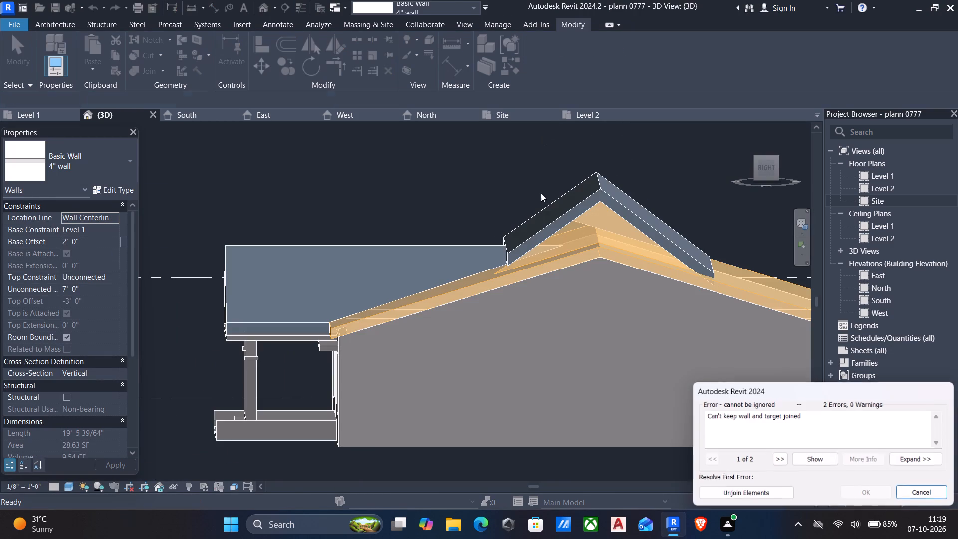
pyautogui.click(758, 490)
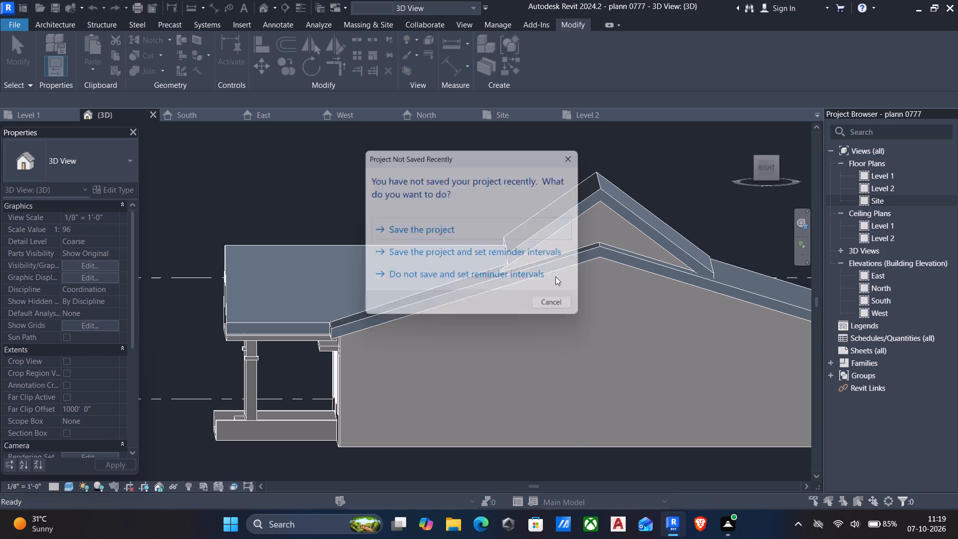
pyautogui.click(551, 312)
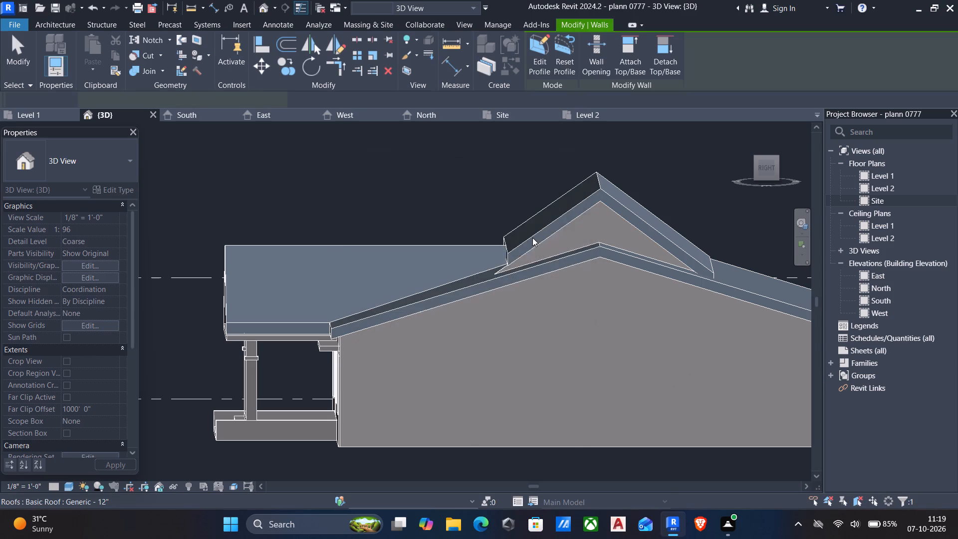
pyautogui.scroll(-4, 532, 238)
pyautogui.keyDown('shift'); pyautogui.moveTo(542, 251); pyautogui.dragTo(482, 270, button='middle'); pyautogui.keyUp('shift')
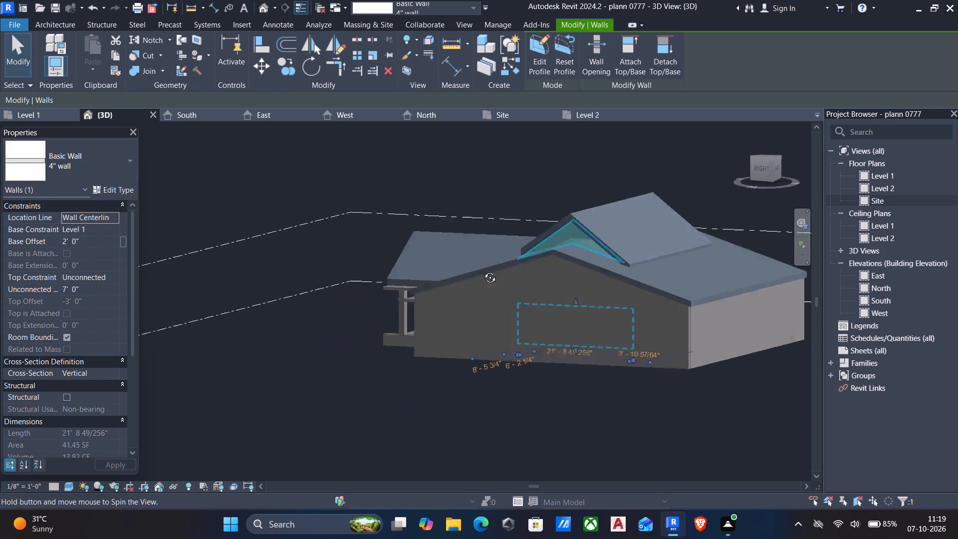
pyautogui.keyDown('shift'); pyautogui.moveTo(482, 270); pyautogui.dragTo(482, 270, button='middle'); pyautogui.keyUp('shift')
pyautogui.press('Escape')
# Reopen the east 4" end wall's profile and pick the upper roof's south sloping underside edge as a sketch line.
pyautogui.scroll(4, 489, 264)
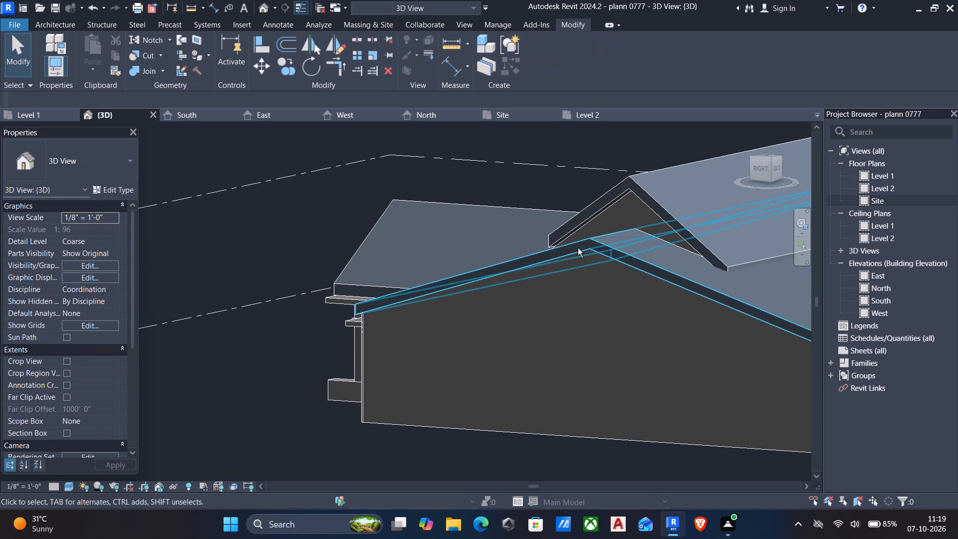
pyautogui.scroll(-1, 670, 274)
pyautogui.keyDown('shift'); pyautogui.moveTo(638, 290); pyautogui.dragTo(777, 275, button='middle'); pyautogui.keyUp('shift')
pyautogui.scroll(5, 645, 257)
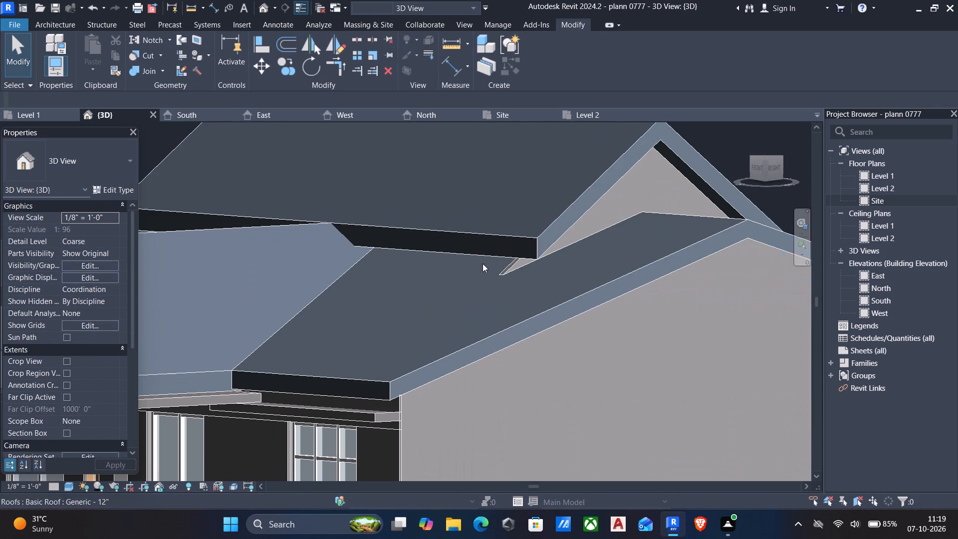
pyautogui.click(506, 267)
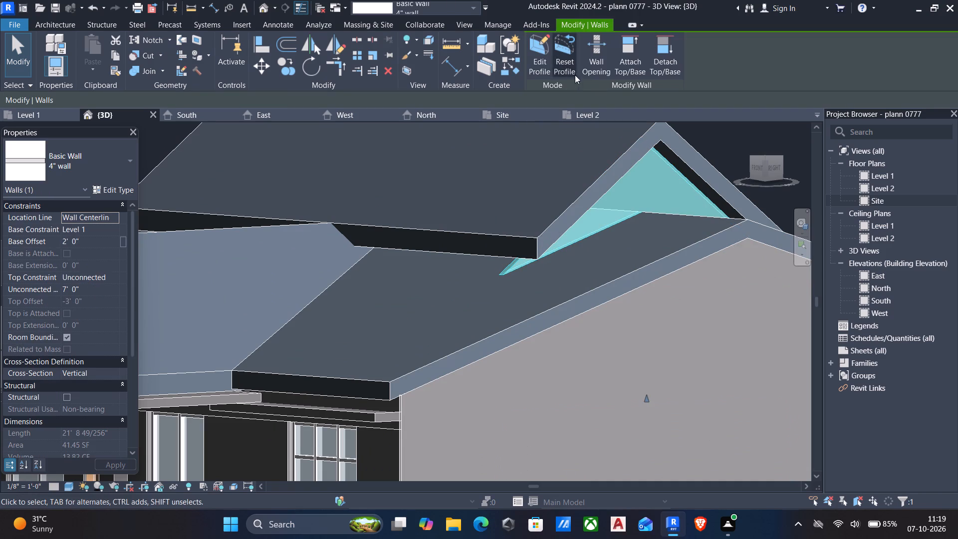
pyautogui.click(535, 61)
pyautogui.scroll(-3, 599, 245)
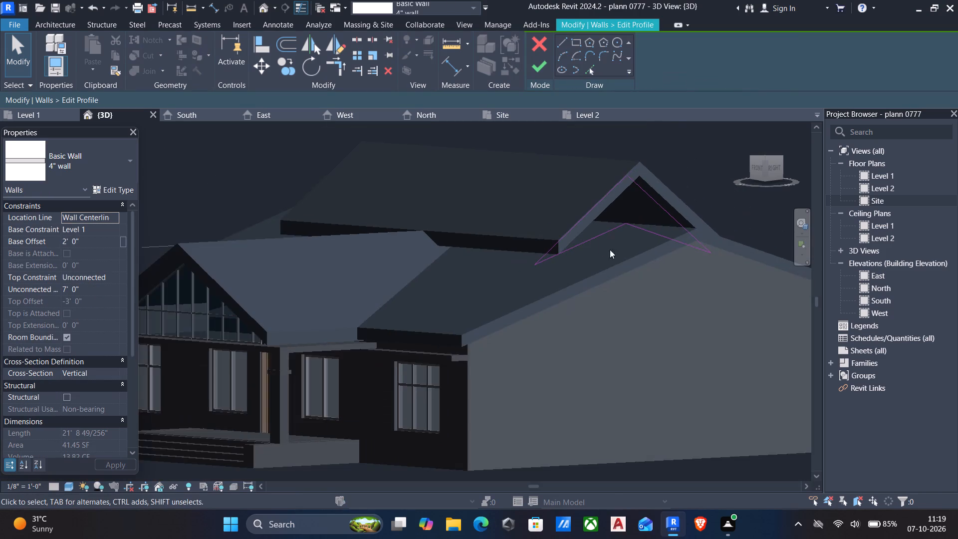
pyautogui.keyDown('shift'); pyautogui.moveTo(638, 256); pyautogui.dragTo(550, 277, button='middle'); pyautogui.keyUp('shift')
pyautogui.keyDown('shift'); pyautogui.scroll(-1, 610, 266); pyautogui.keyUp('shift')
pyautogui.scroll(6, 543, 270)
pyautogui.scroll(3, 494, 200)
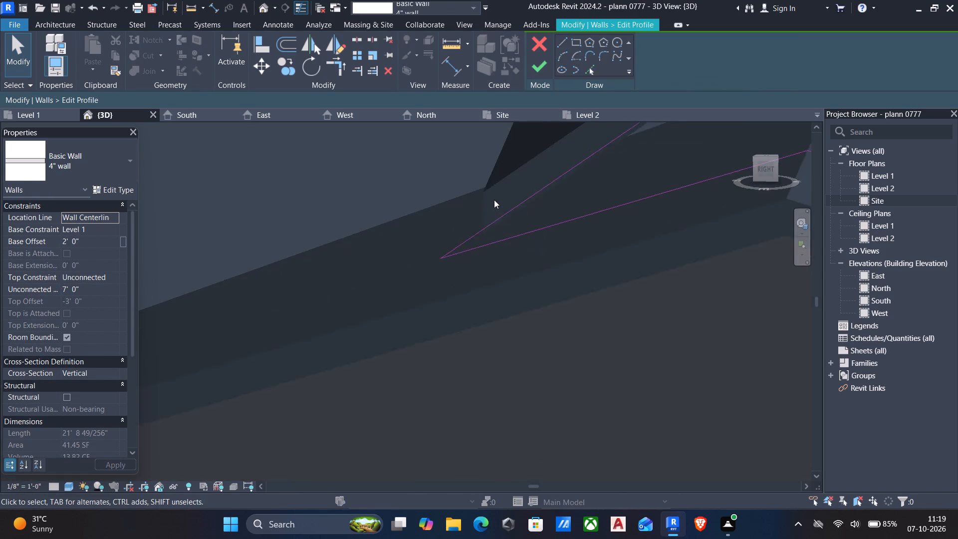
pyautogui.scroll(2, 494, 200)
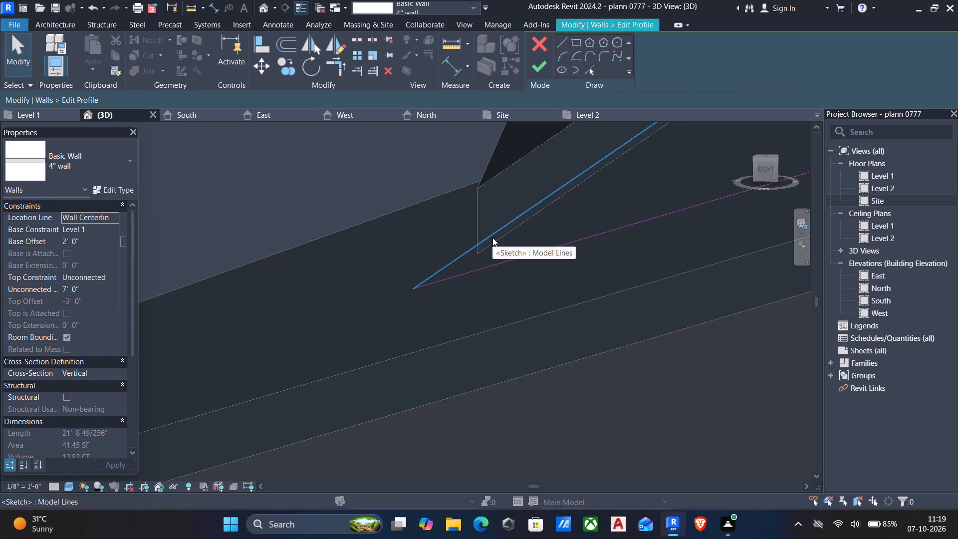
pyautogui.scroll(5, 492, 238)
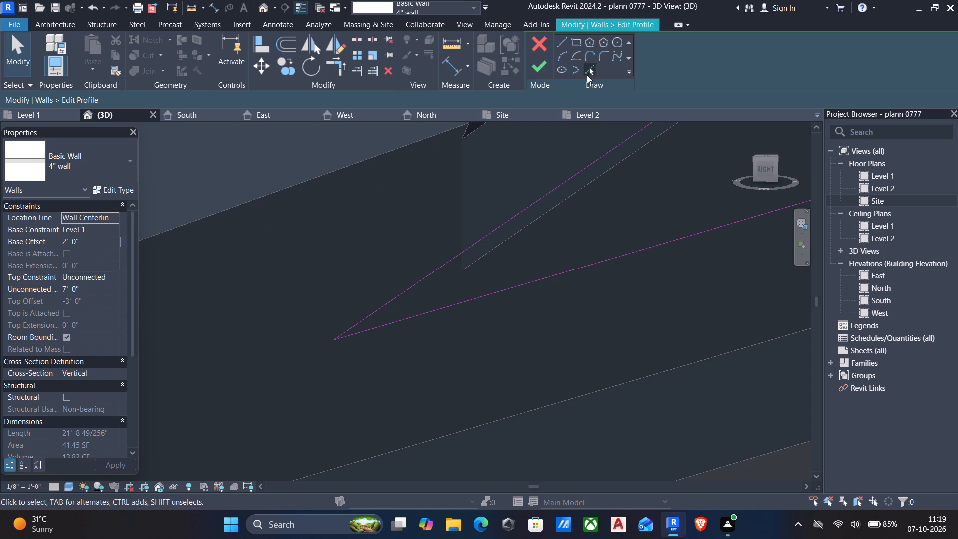
pyautogui.click(587, 72)
pyautogui.scroll(4, 565, 199)
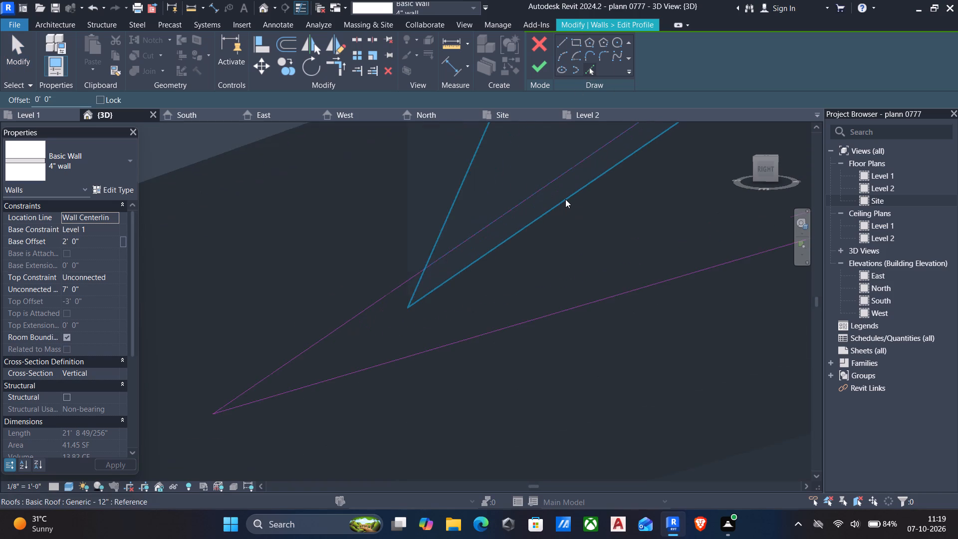
pyautogui.click(565, 199)
pyautogui.scroll(-5, 557, 212)
pyautogui.press('Escape')
# Delete the overlapping sketch line along the upper roof's south slope.
pyautogui.scroll(-4, 523, 217)
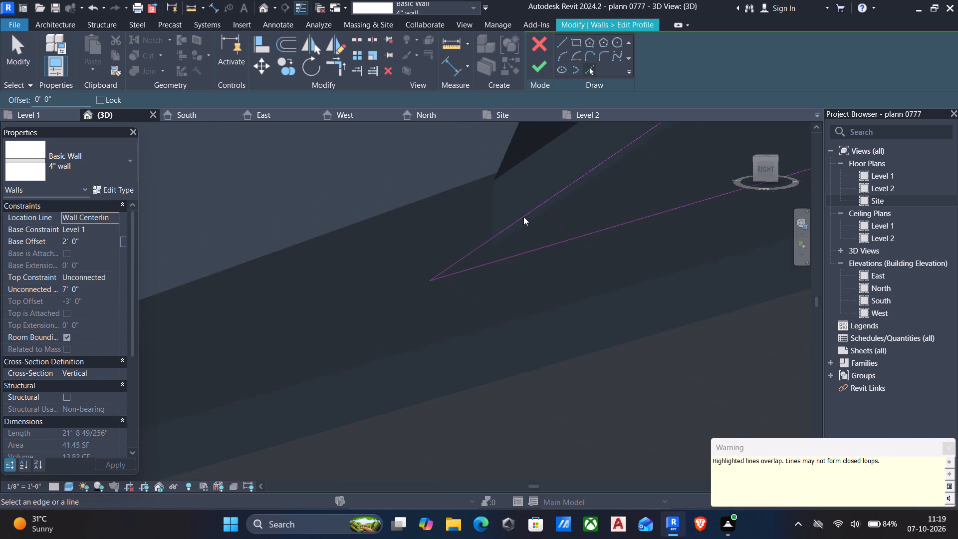
pyautogui.click(523, 217)
pyautogui.press('Delete')
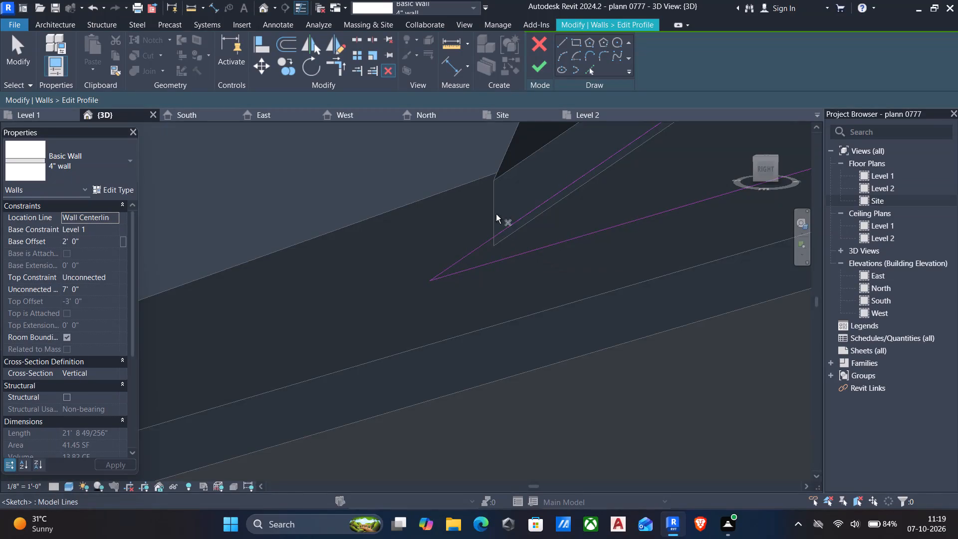
# Draw a short line near the profile's south lower corner, from the upper-roof line at the eave to the main-roof line.
pyautogui.click(563, 39)
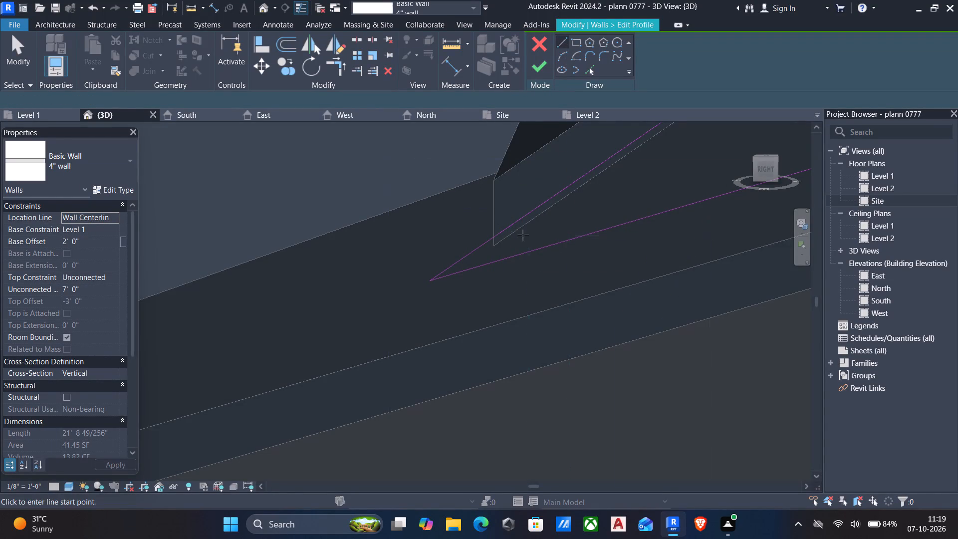
pyautogui.scroll(4, 504, 247)
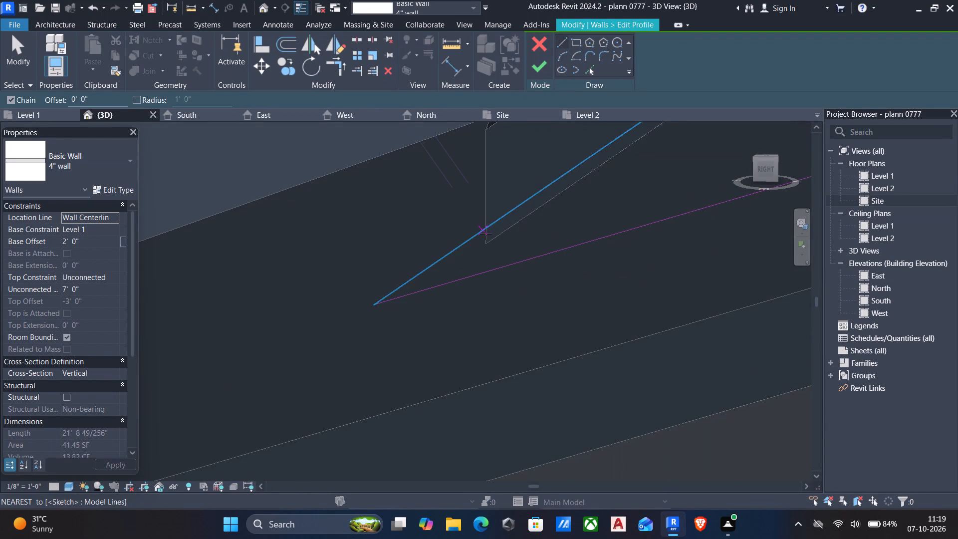
pyautogui.click(486, 234)
pyautogui.click(546, 258)
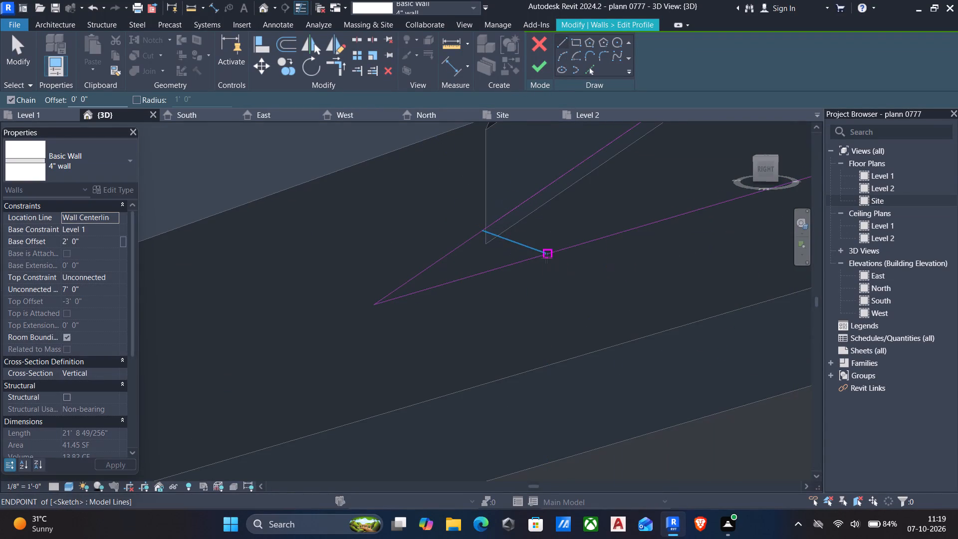
pyautogui.press('Escape')
pyautogui.press('Escape')
# Split the upper-roof and main-roof profile lines near the south corner, and delete the upper-roof line's outer segment.
pyautogui.moveTo(395, 225); pyautogui.dragTo(453, 294)
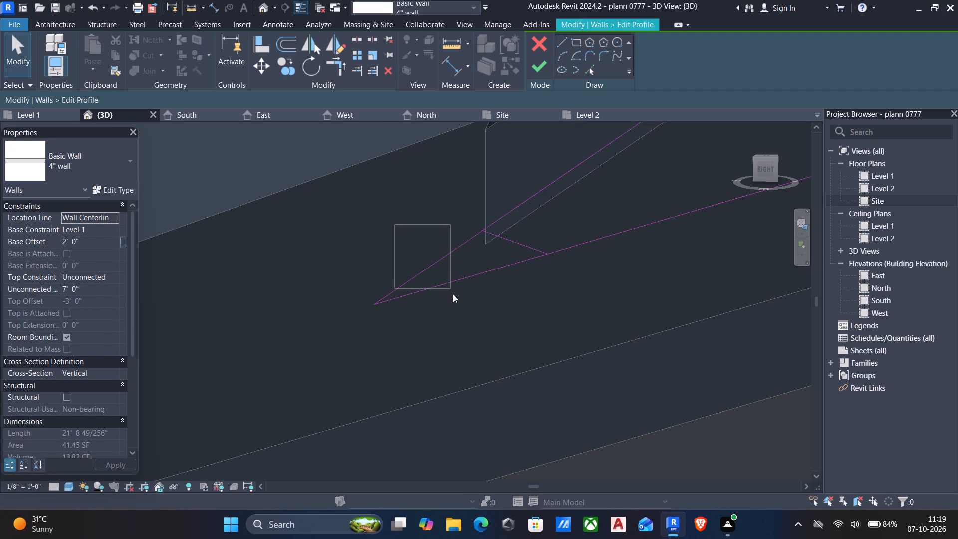
pyautogui.moveTo(453, 294); pyautogui.dragTo(372, 264)
pyautogui.press('s')
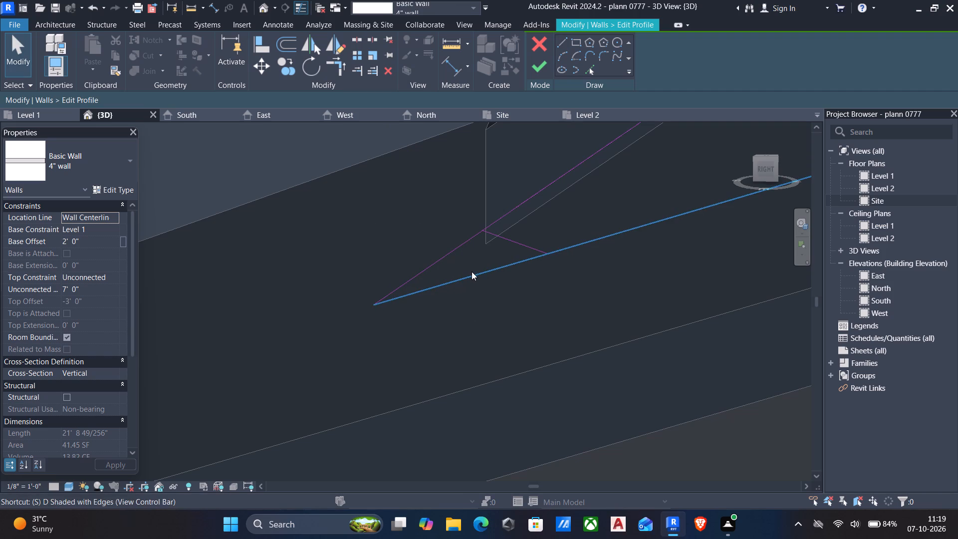
pyautogui.press('l')
pyautogui.click(446, 256)
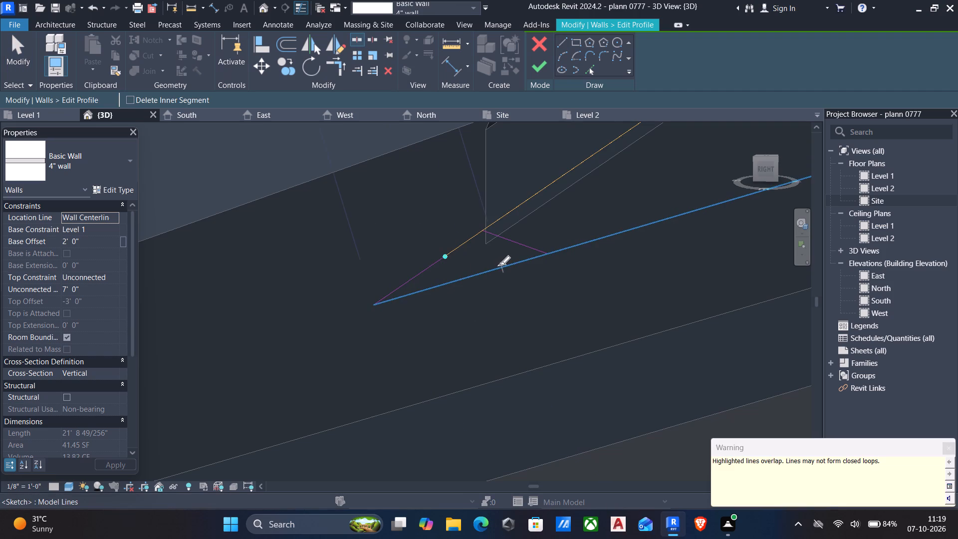
pyautogui.click(499, 267)
pyautogui.press('Escape')
pyautogui.press('Escape')
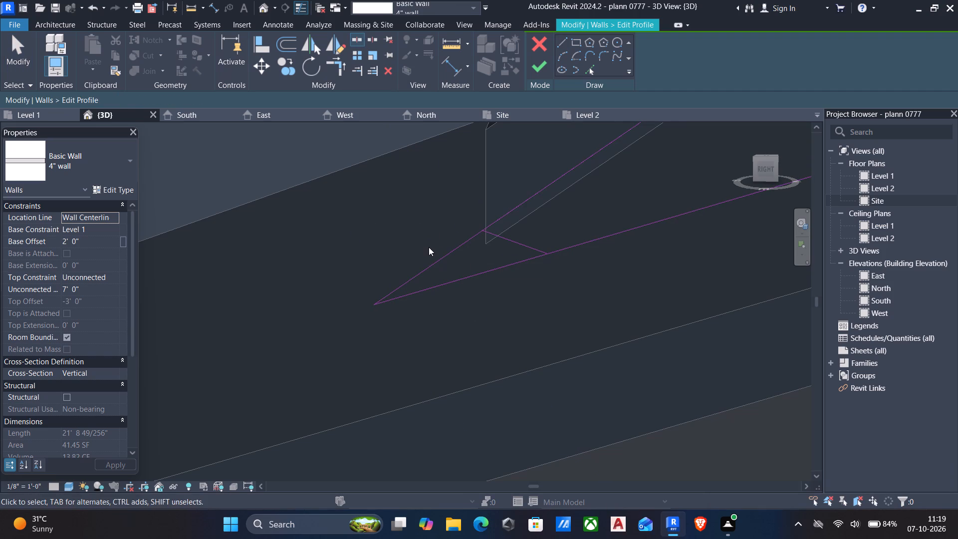
pyautogui.click(438, 263)
pyautogui.press('Delete')
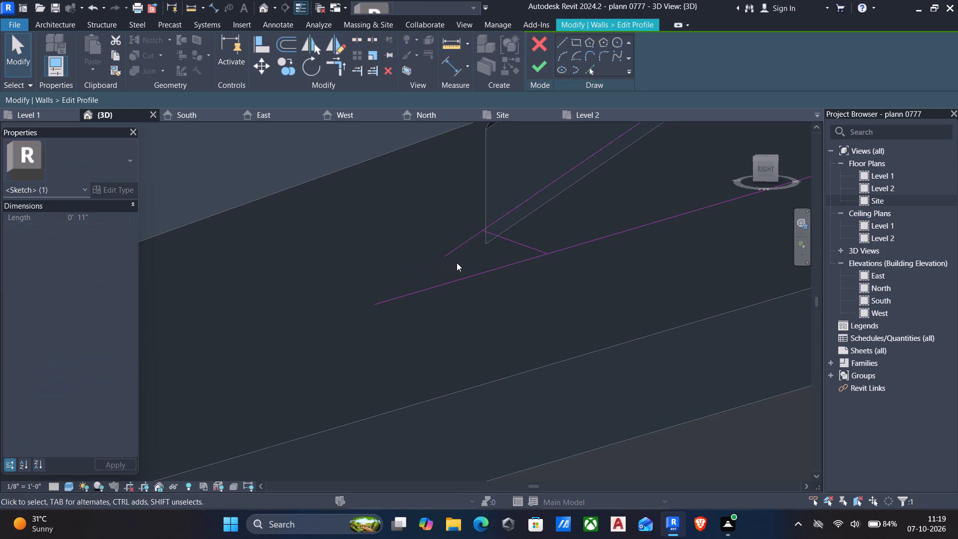
# Trim the upper-roof and main-roof profile lines to the short closing line at the south lower corner.
pyautogui.press('t')
pyautogui.press('r')
pyautogui.click(567, 169)
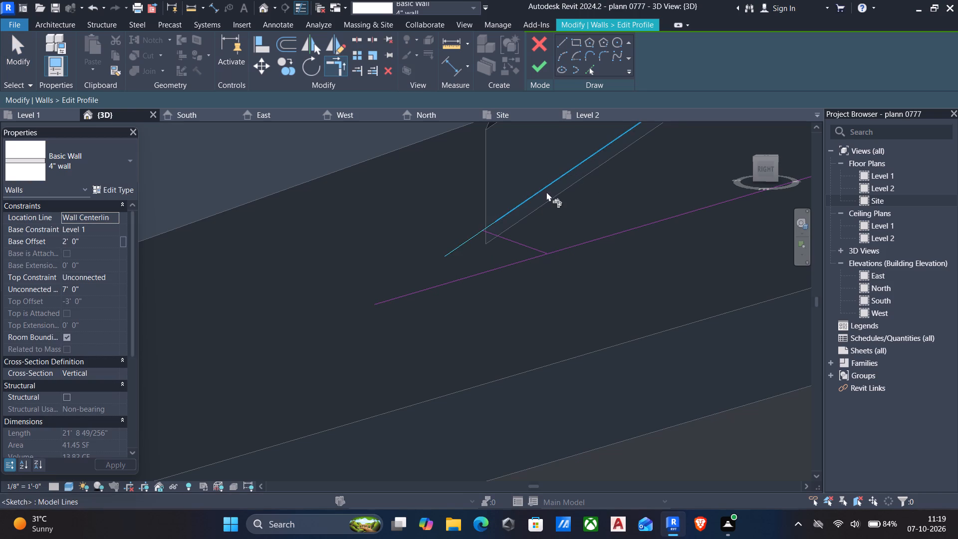
pyautogui.click(514, 245)
pyautogui.click(526, 246)
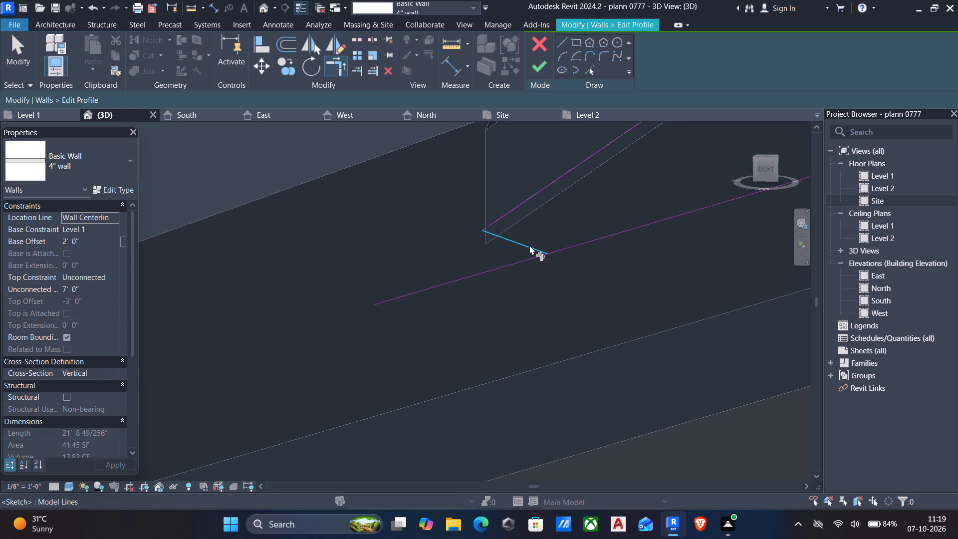
pyautogui.press('Escape')
pyautogui.click(528, 245)
pyautogui.press('Escape')
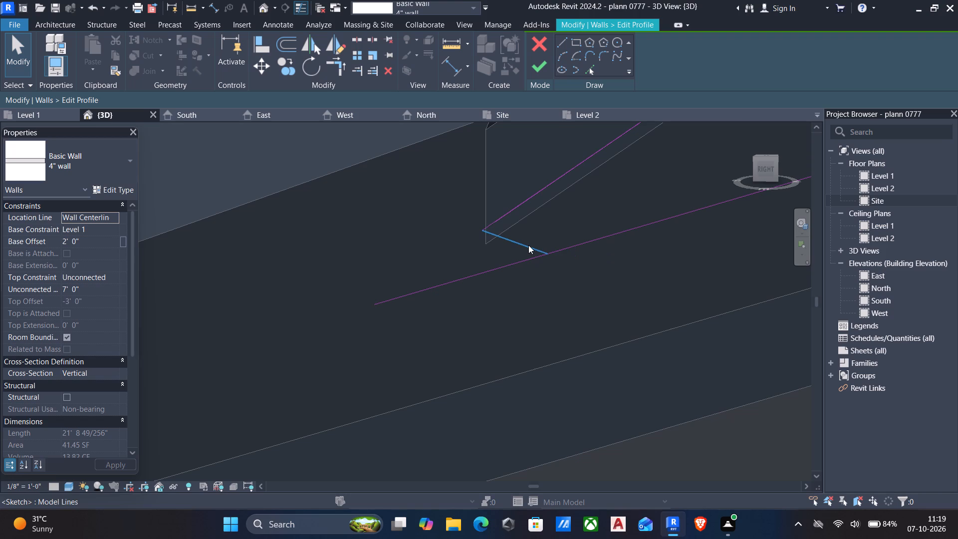
pyautogui.press('r')
pyautogui.press('Escape')
pyautogui.write('tr')
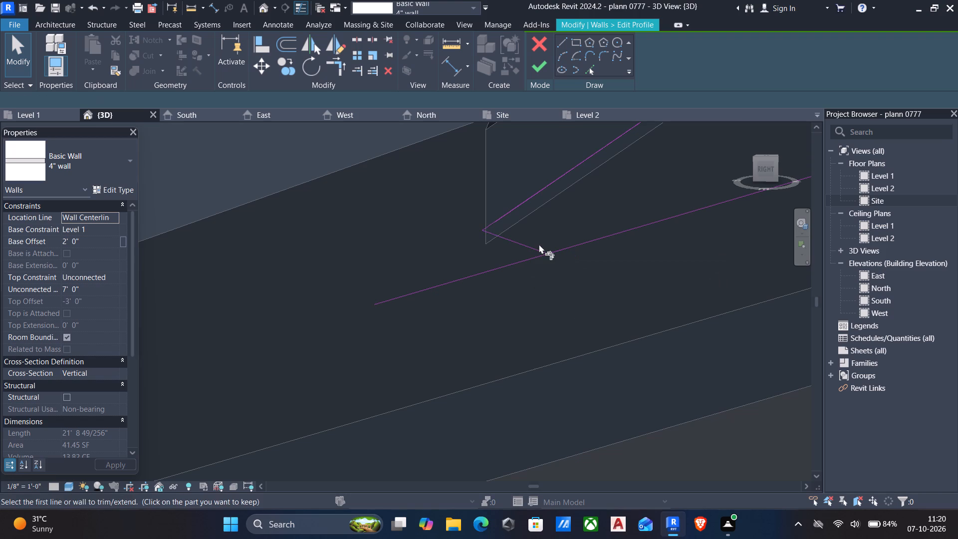
pyautogui.click(521, 245)
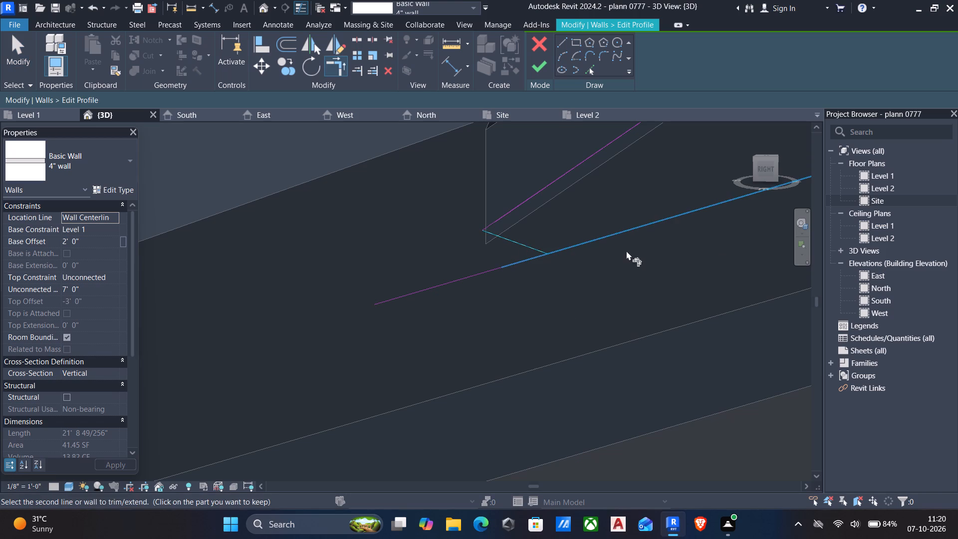
pyautogui.moveTo(602, 235); pyautogui.dragTo(592, 235)
# Delete the detached main-roof line segment left outside the profile's south lower corner.
pyautogui.scroll(-4, 579, 238)
pyautogui.moveTo(444, 250); pyautogui.dragTo(562, 341)
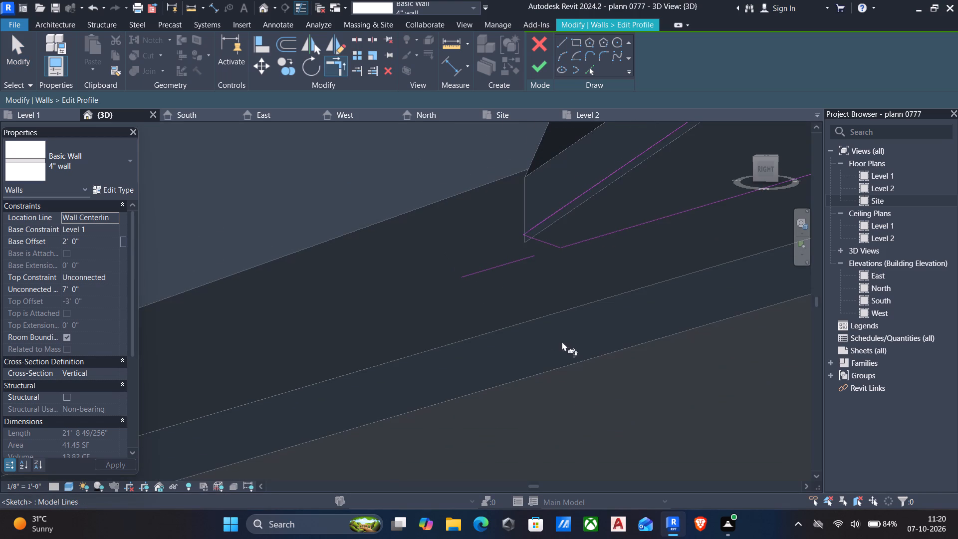
pyautogui.moveTo(562, 341); pyautogui.dragTo(651, 364)
pyautogui.press('Escape')
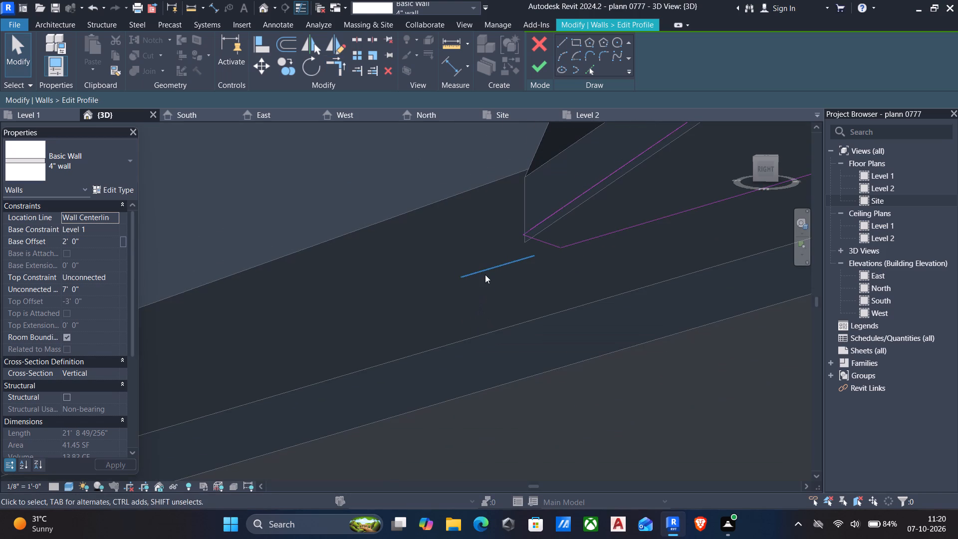
pyautogui.click(485, 274)
pyautogui.press('Delete')
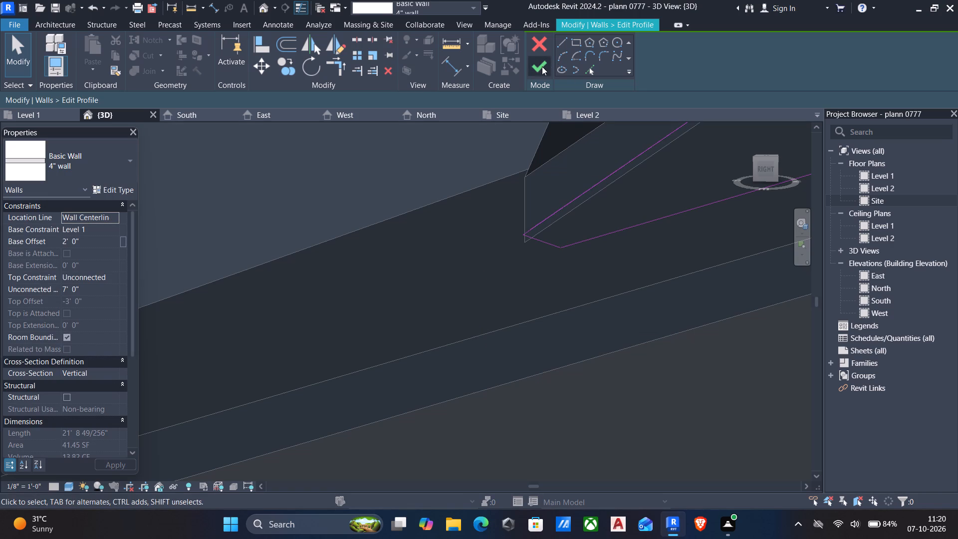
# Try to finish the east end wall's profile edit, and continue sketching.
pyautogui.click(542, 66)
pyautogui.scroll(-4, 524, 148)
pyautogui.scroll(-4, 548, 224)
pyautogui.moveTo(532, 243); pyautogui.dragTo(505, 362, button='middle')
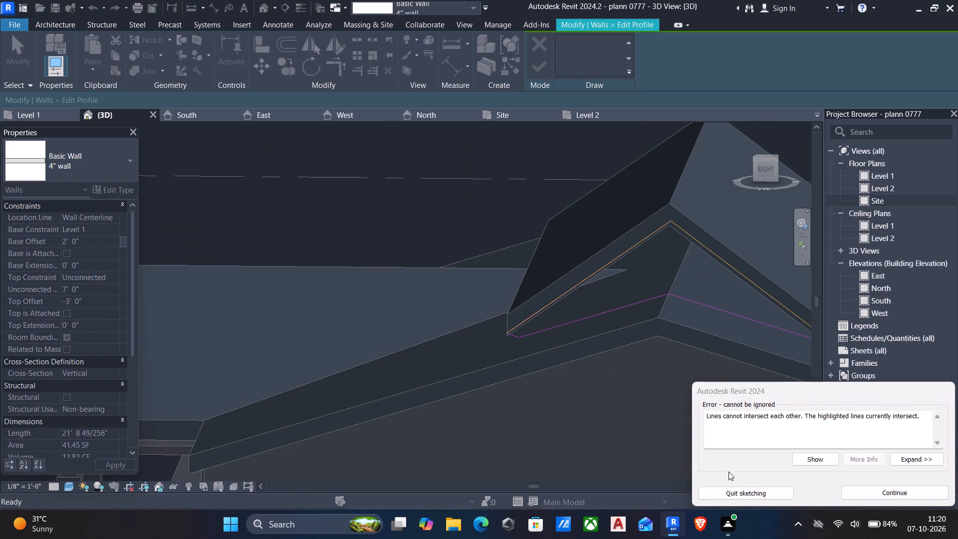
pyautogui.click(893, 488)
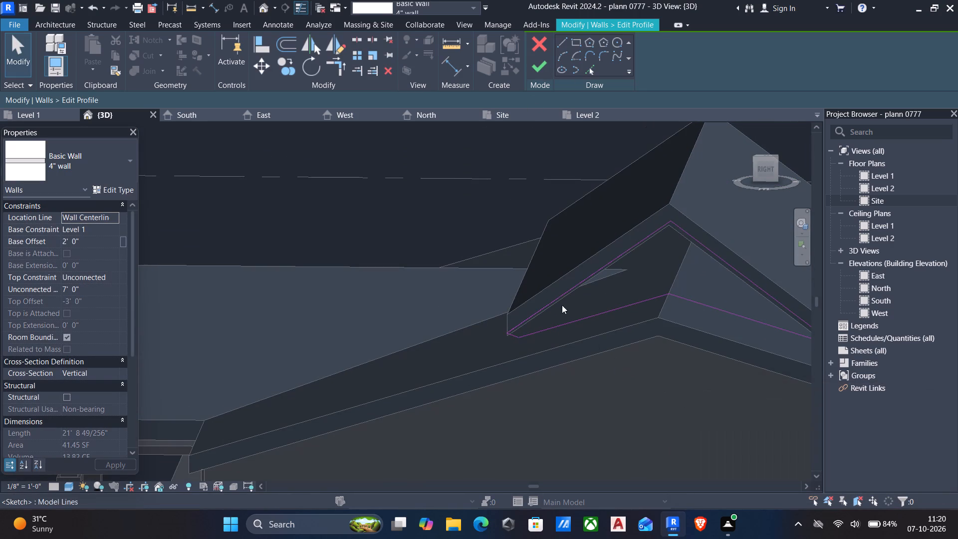
# Delete the extra sketch line along the upper roof's south slope in the east end wall's profile.
pyautogui.click(554, 299)
pyautogui.press('Delete')
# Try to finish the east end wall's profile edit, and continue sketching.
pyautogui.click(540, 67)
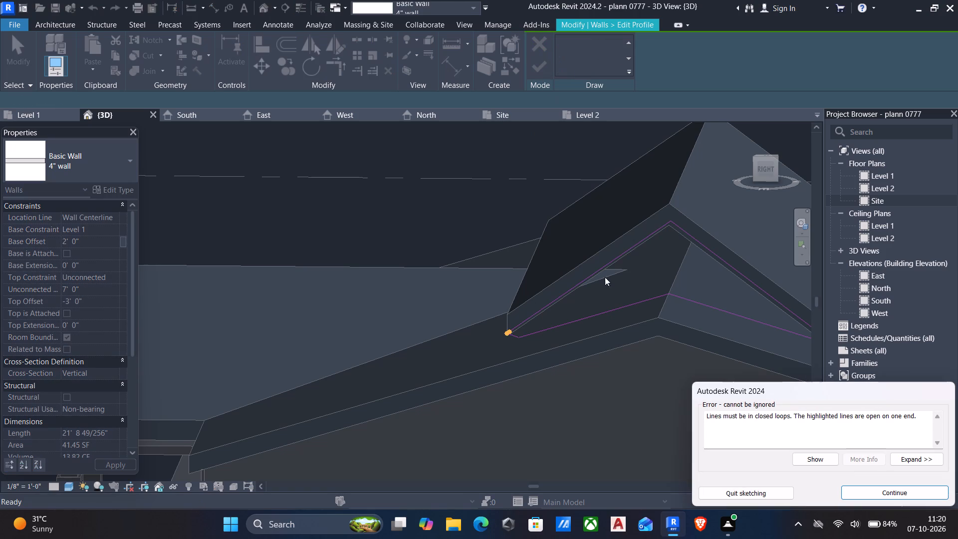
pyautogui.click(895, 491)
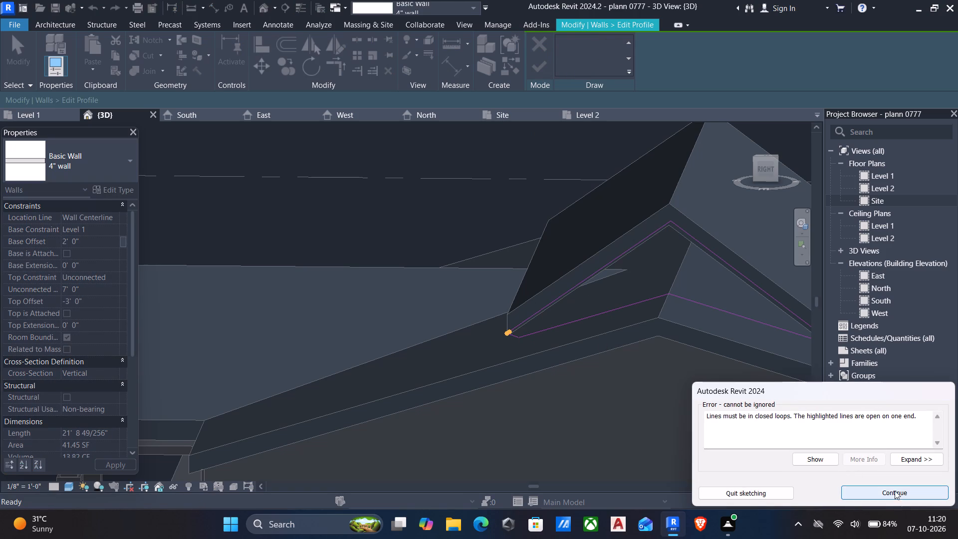
# Trim the upper-roof line to the short closing line at the profile's south lower corner and finish the east wall's profile.
pyautogui.scroll(4, 685, 410)
pyautogui.scroll(5, 553, 346)
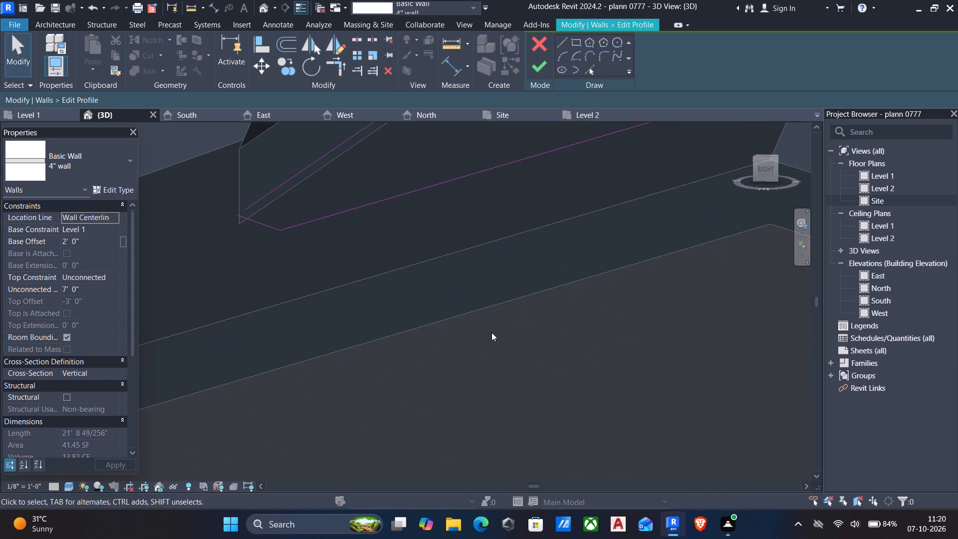
pyautogui.write('tr')
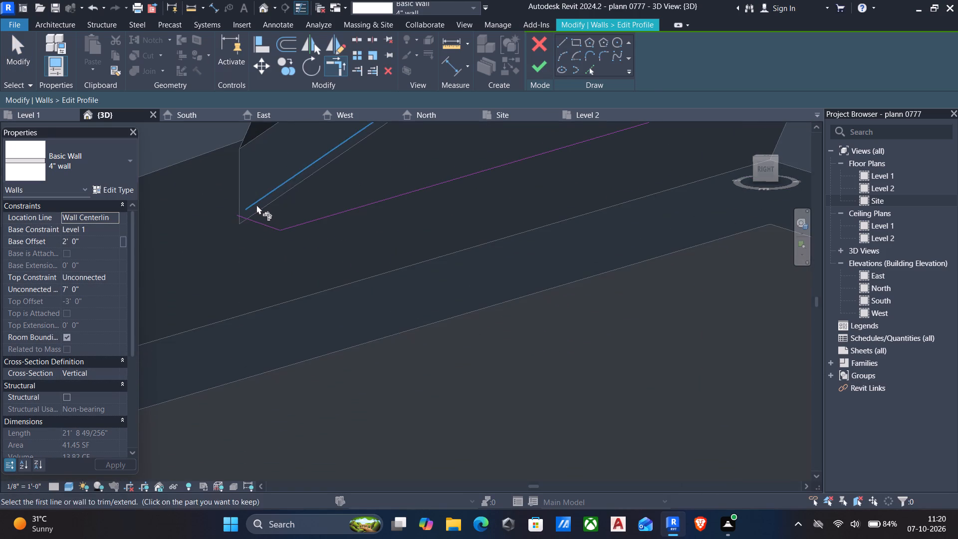
pyautogui.click(256, 204)
pyautogui.click(259, 221)
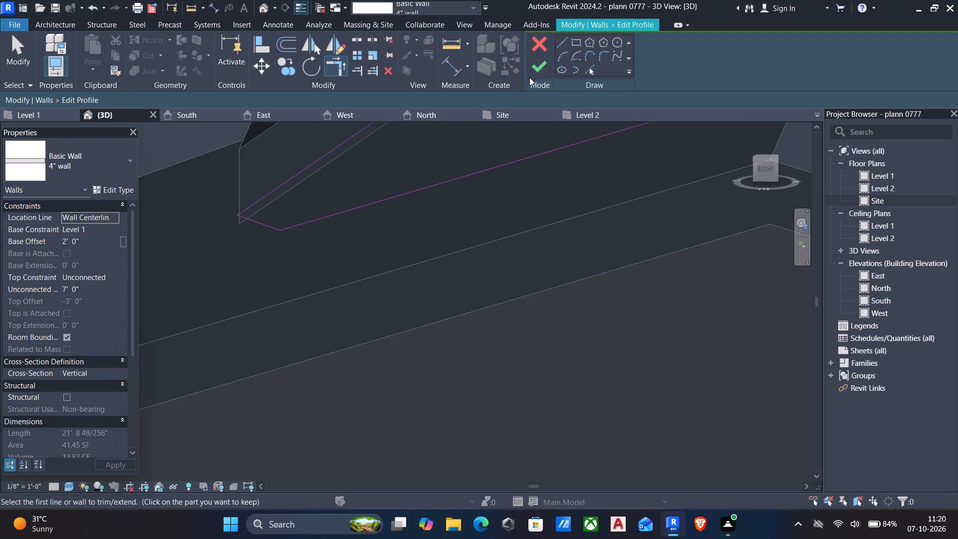
pyautogui.click(534, 73)
# Examine how the east end wall fits between the upper roof and the main roof at its south lower corner.
pyautogui.scroll(-7, 518, 98)
pyautogui.scroll(-5, 509, 151)
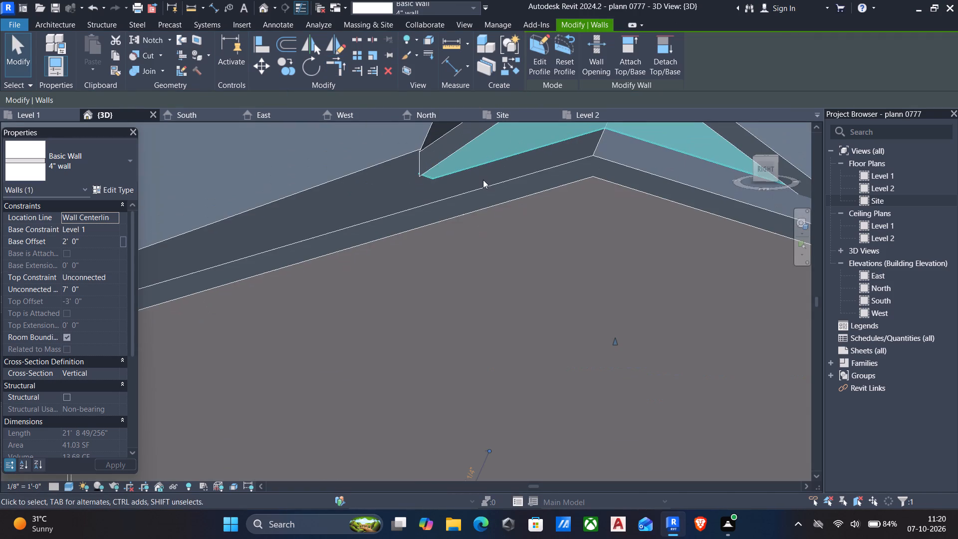
pyautogui.keyDown('shift'); pyautogui.moveTo(393, 192); pyautogui.dragTo(523, 143, button='middle'); pyautogui.keyUp('shift')
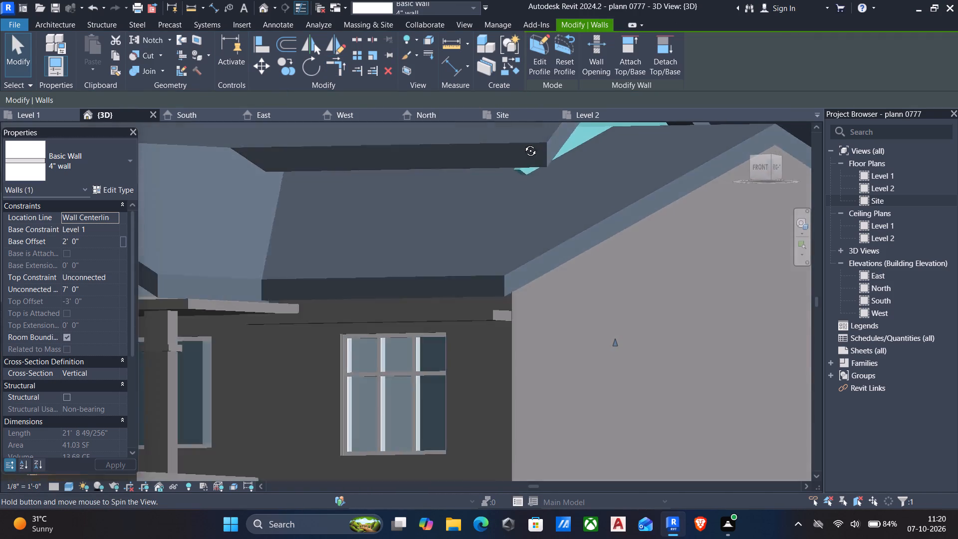
pyautogui.keyDown('shift'); pyautogui.moveTo(523, 143); pyautogui.dragTo(388, 149, button='middle'); pyautogui.keyUp('shift')
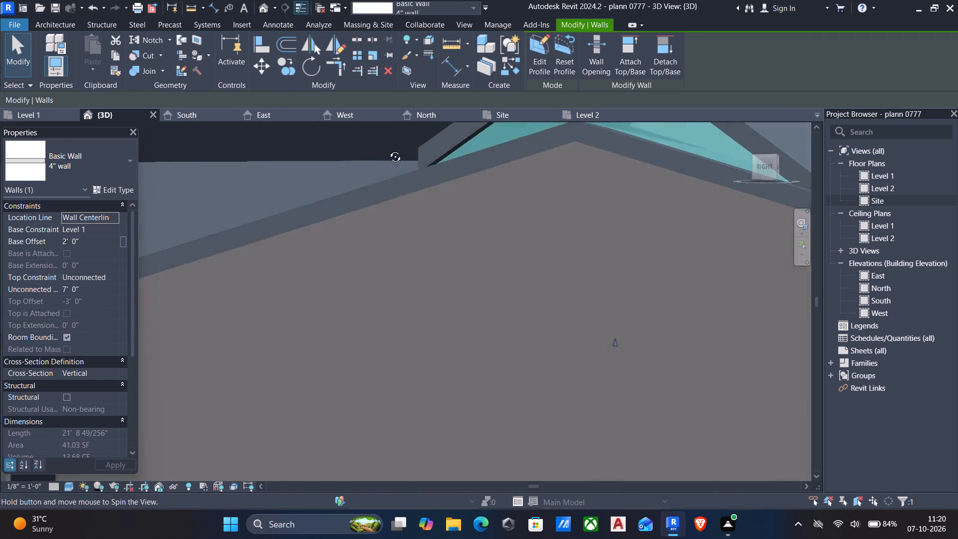
pyautogui.keyDown('shift'); pyautogui.moveTo(388, 149); pyautogui.dragTo(478, 185, button='middle'); pyautogui.keyUp('shift')
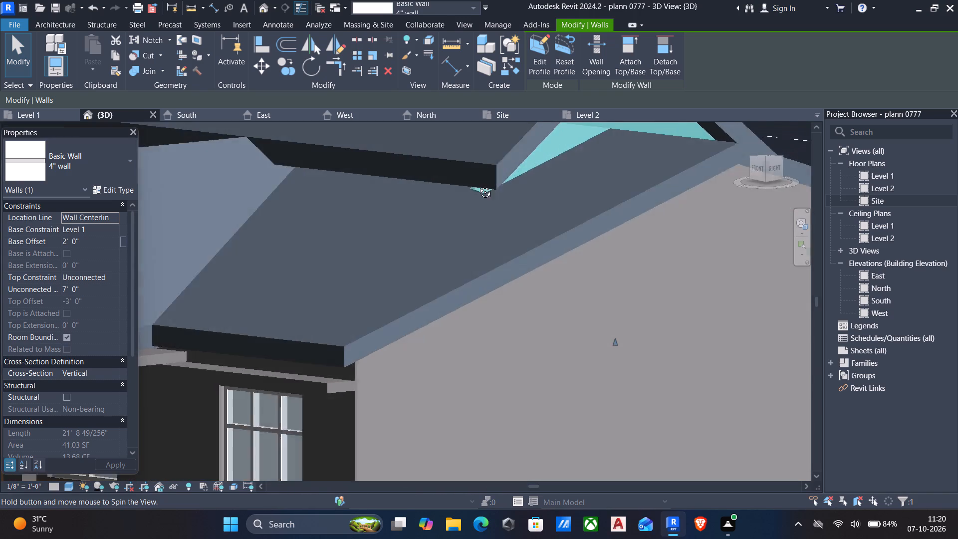
pyautogui.keyDown('shift'); pyautogui.moveTo(478, 185); pyautogui.dragTo(476, 185, button='middle'); pyautogui.keyUp('shift')
pyautogui.press('Escape')
pyautogui.scroll(-10, 480, 215)
# Open the profile of the 4" wall at the upper roof's west end and delete its rectangular outline.
pyautogui.keyDown('shift'); pyautogui.moveTo(482, 235); pyautogui.dragTo(633, 197, button='middle'); pyautogui.keyUp('shift')
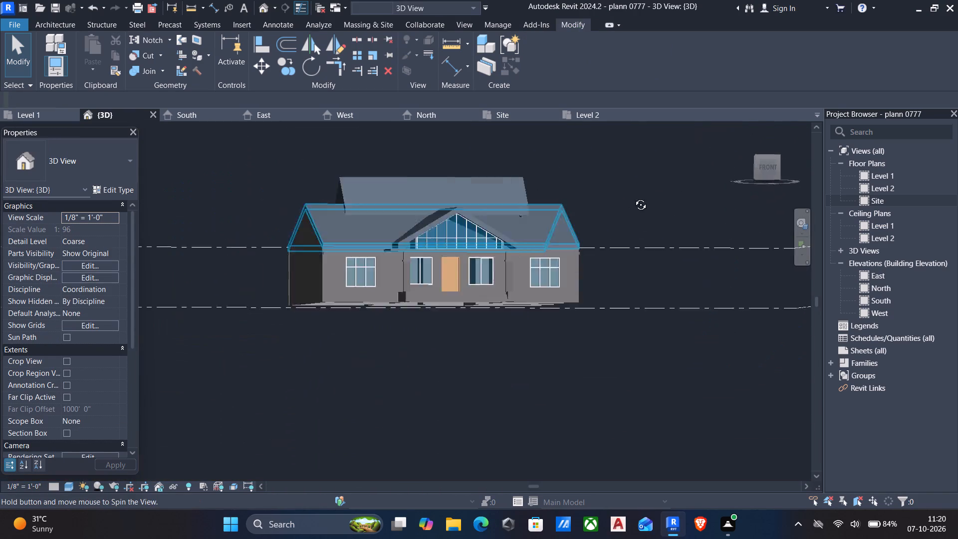
pyautogui.keyDown('shift'); pyautogui.moveTo(633, 197); pyautogui.dragTo(745, 240, button='middle'); pyautogui.keyUp('shift')
pyautogui.scroll(5, 481, 222)
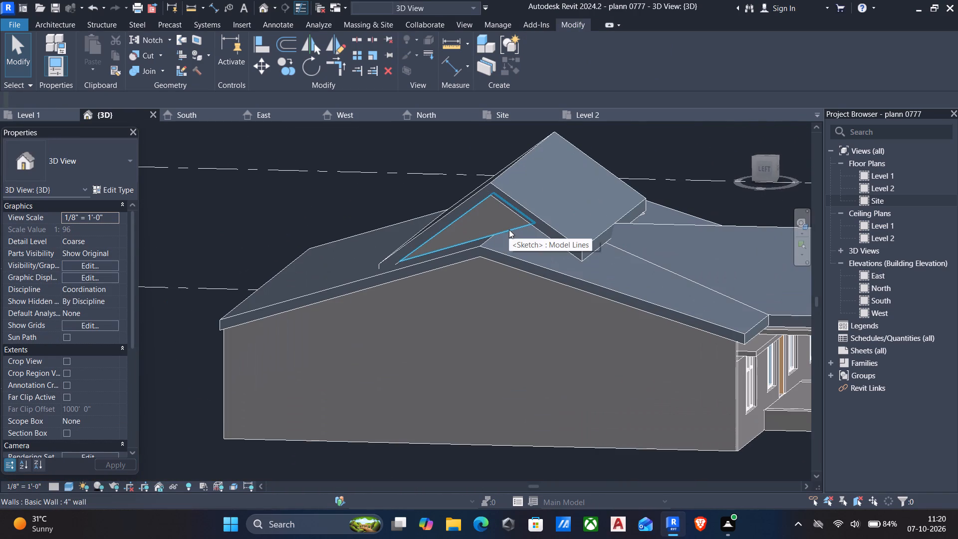
pyautogui.scroll(-3, 509, 230)
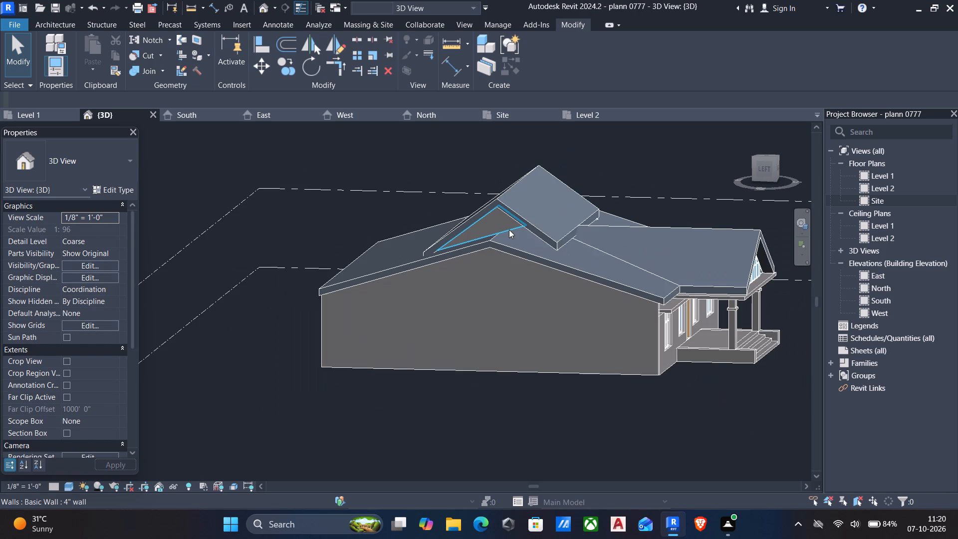
pyautogui.click(509, 230)
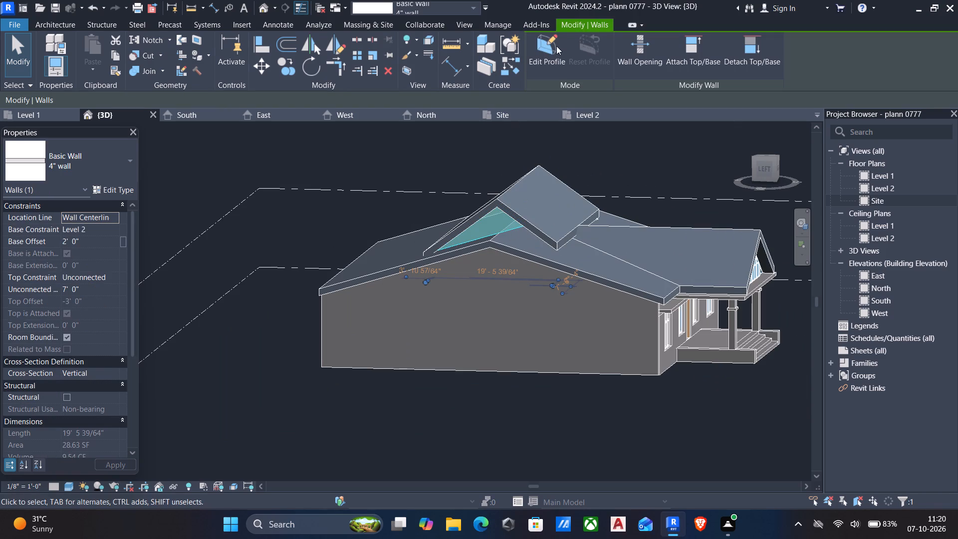
pyautogui.click(551, 51)
pyautogui.click(557, 266)
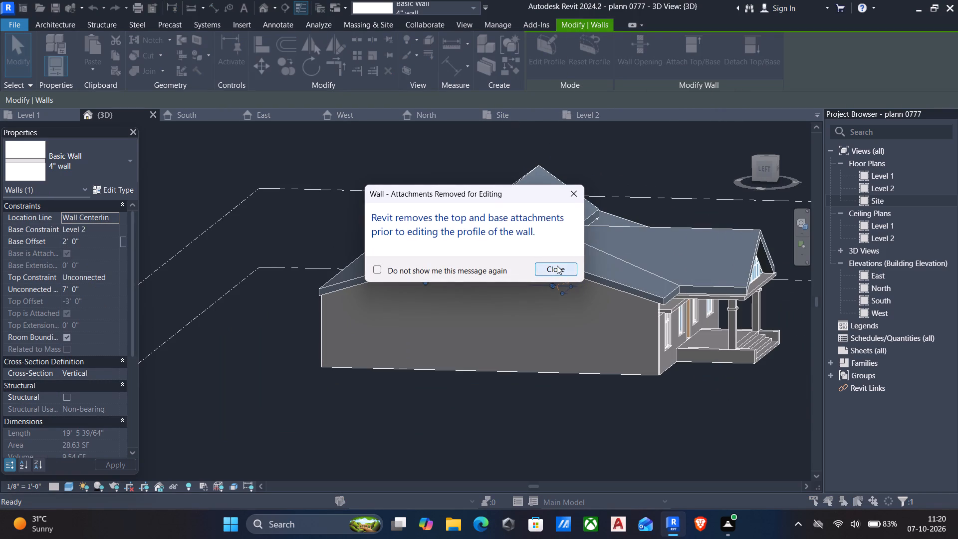
pyautogui.scroll(-4, 554, 270)
pyautogui.scroll(5, 543, 292)
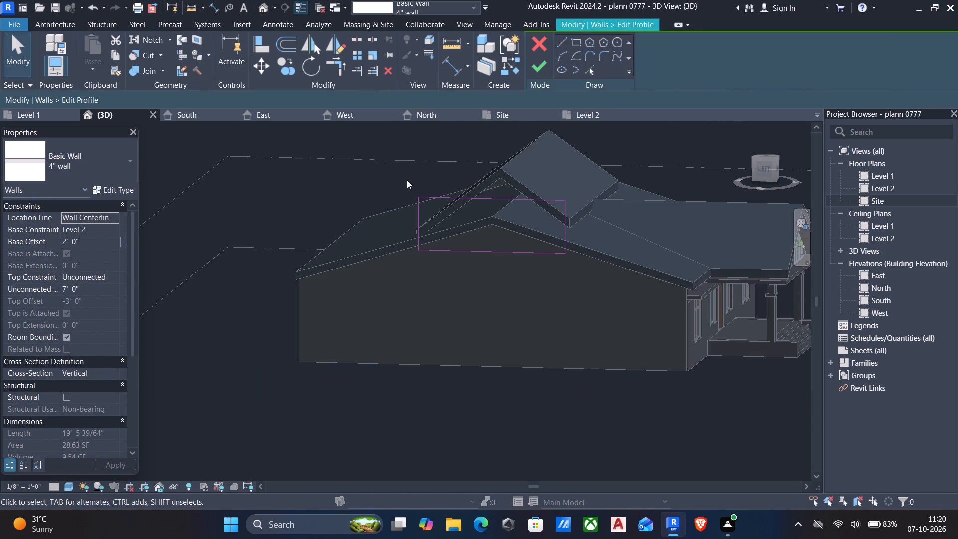
pyautogui.scroll(4, 407, 180)
pyautogui.scroll(-1, 405, 188)
pyautogui.moveTo(405, 188); pyautogui.dragTo(416, 183, button='middle')
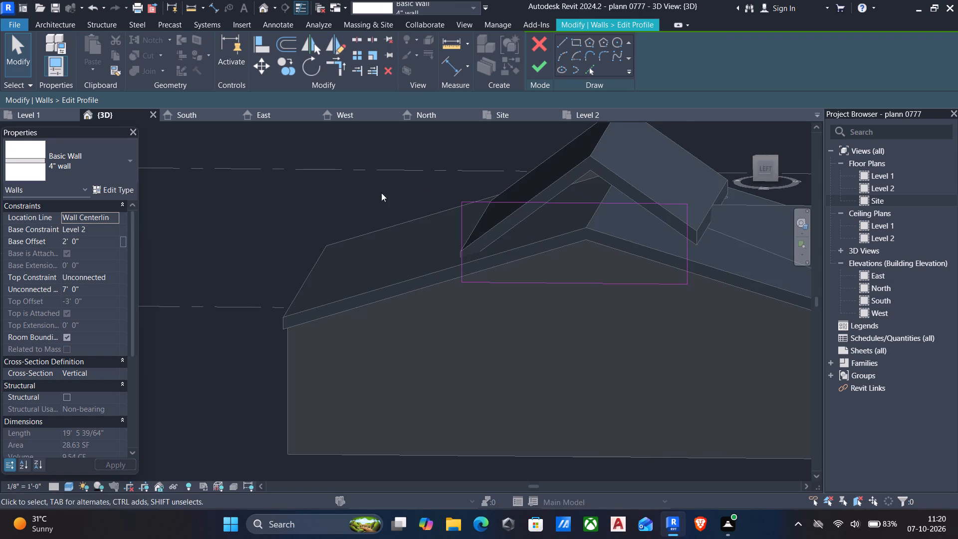
pyautogui.moveTo(376, 191); pyautogui.dragTo(722, 364)
pyautogui.press('Delete')
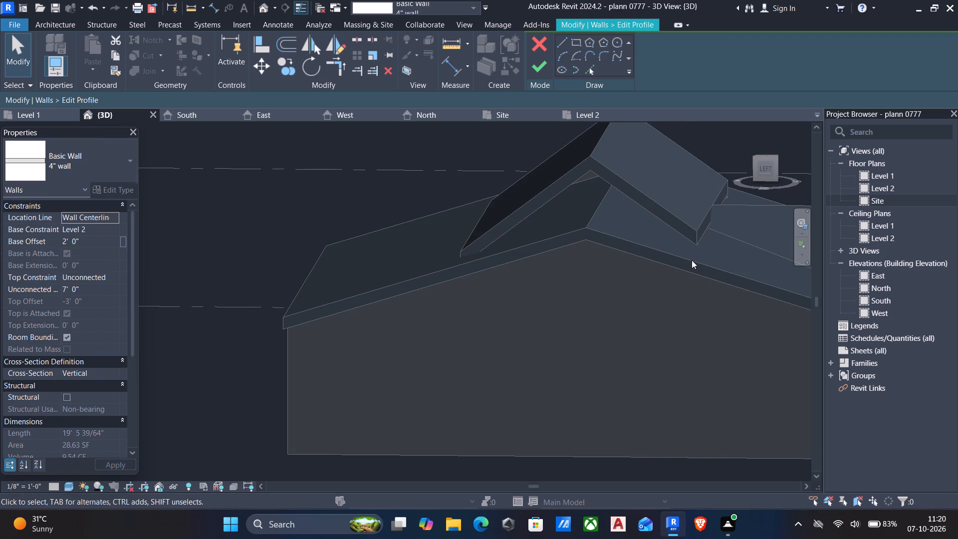
# In a wireframe view from the west, pick profile lines along the underside of the upper roof's two slopes.
pyautogui.click(590, 65)
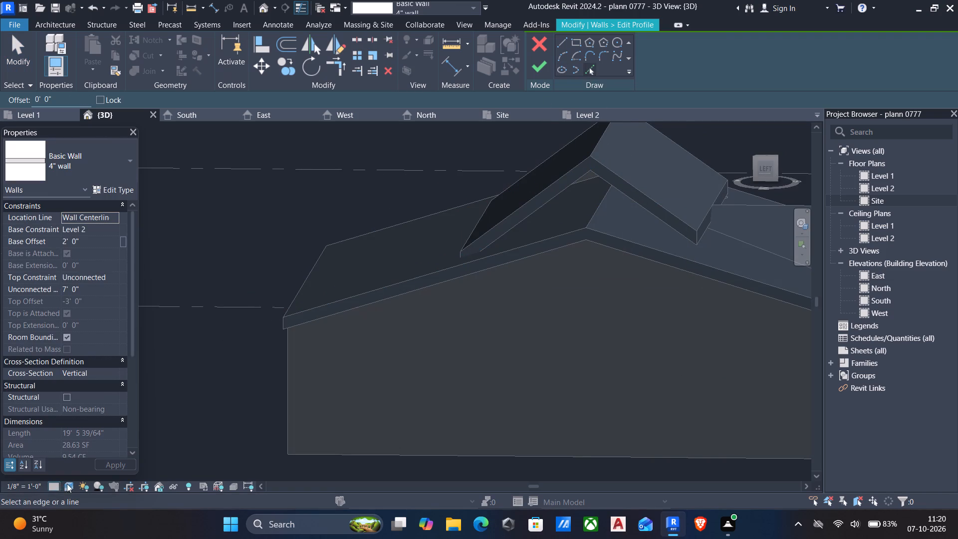
pyautogui.click(763, 167)
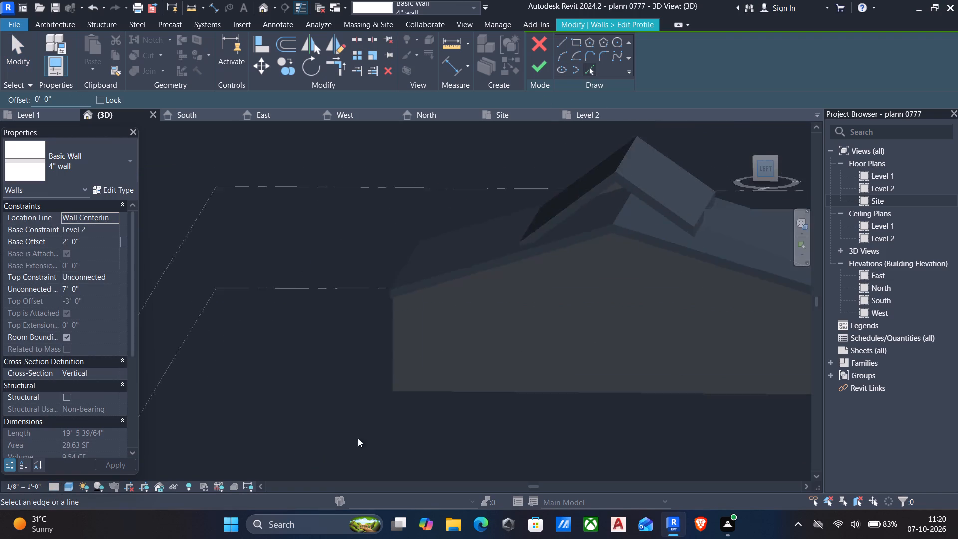
pyautogui.click(64, 489)
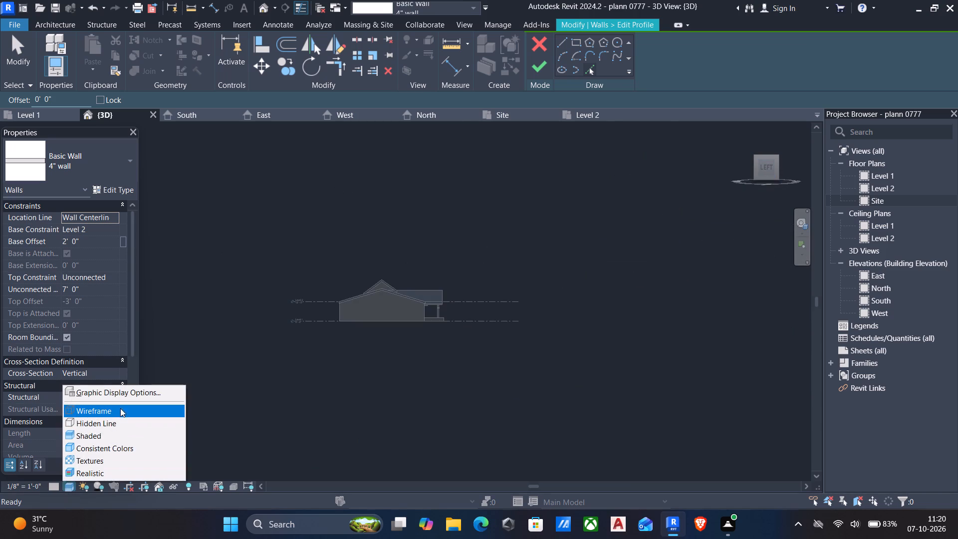
pyautogui.click(99, 410)
pyautogui.scroll(9, 372, 283)
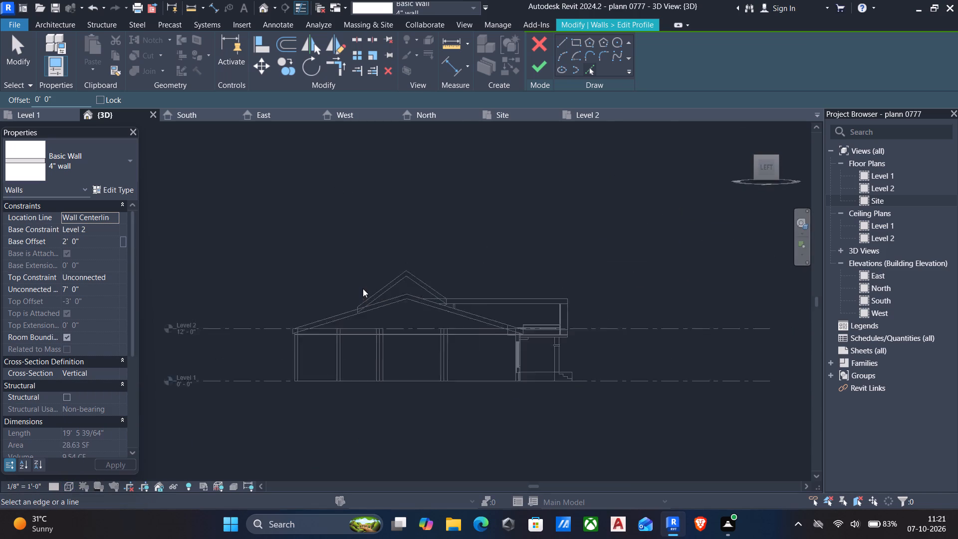
pyautogui.scroll(6, 363, 288)
pyautogui.click(417, 300)
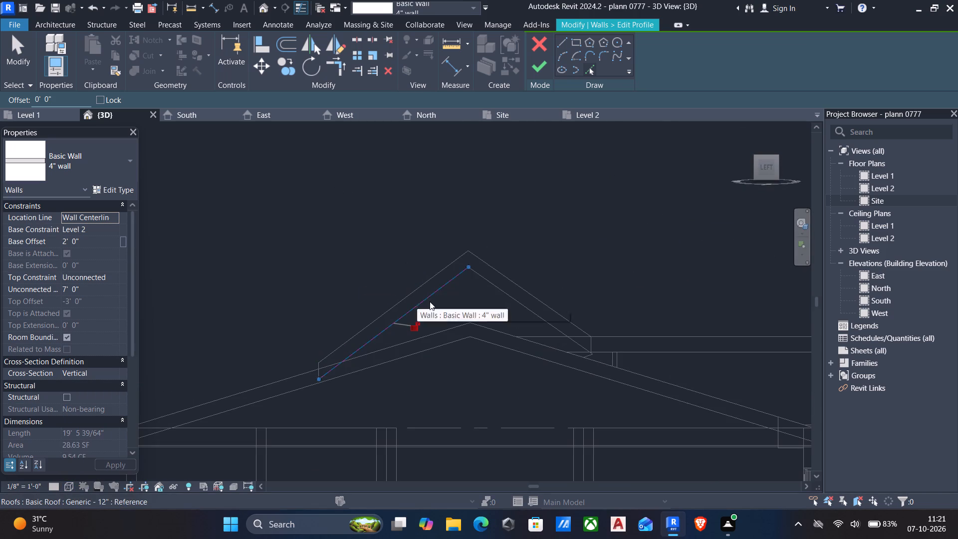
pyautogui.click(508, 293)
# Add profile lines picked from the top edges of the main roof's two slopes at the west end.
pyautogui.scroll(-1, 497, 304)
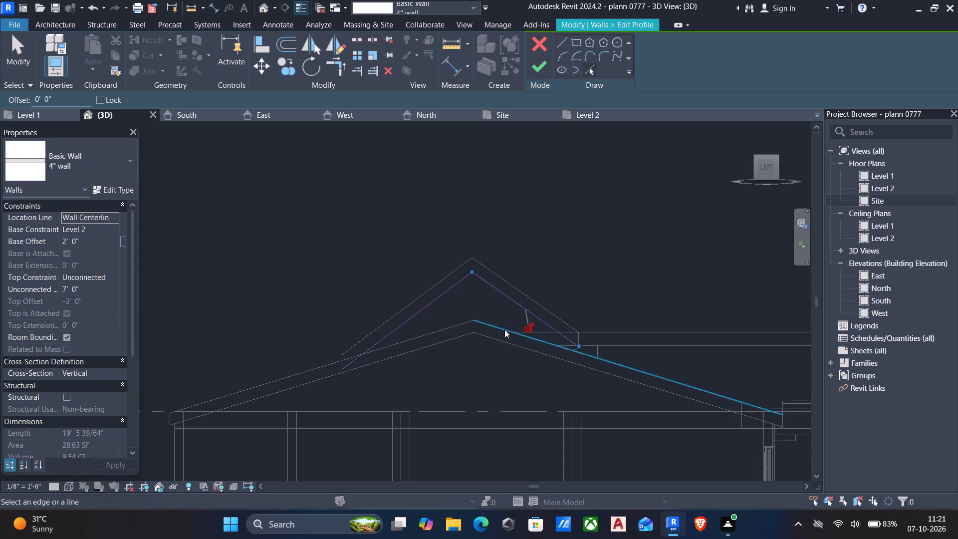
pyautogui.scroll(5, 526, 347)
pyautogui.scroll(5, 593, 352)
pyautogui.scroll(-4, 615, 351)
pyautogui.middleClick(615, 351)
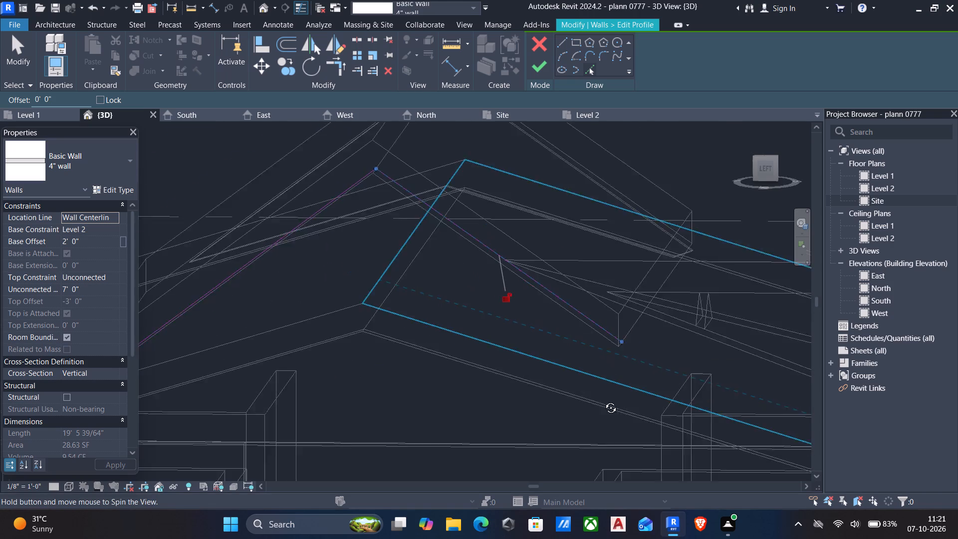
pyautogui.moveTo(492, 381); pyautogui.dragTo(616, 336, button='middle')
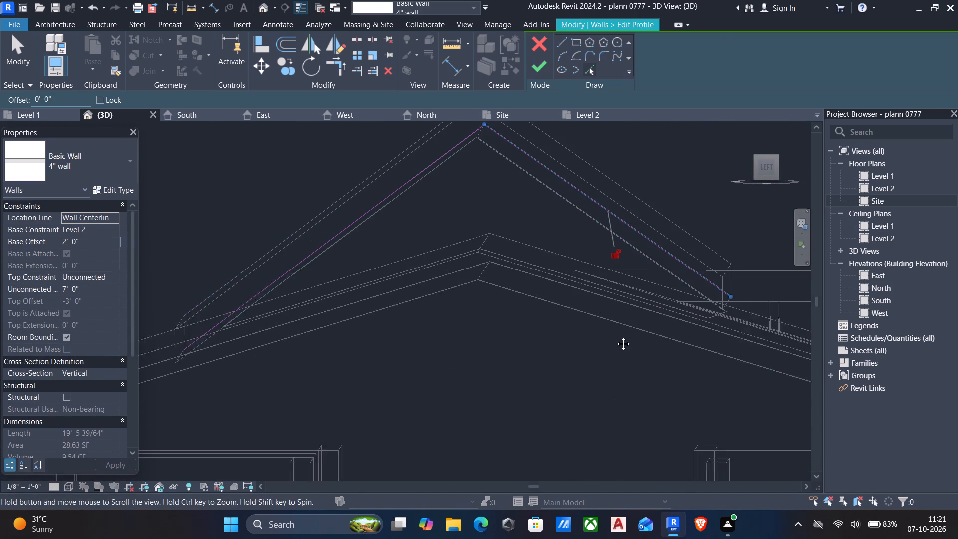
pyautogui.moveTo(616, 336); pyautogui.dragTo(618, 336, button='middle')
pyautogui.scroll(1, 354, 331)
pyautogui.click(376, 264)
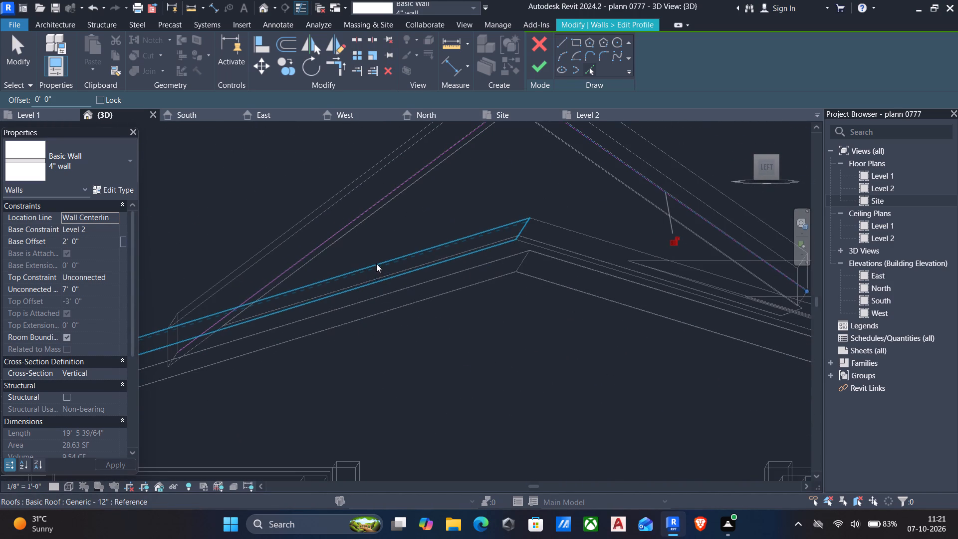
pyautogui.scroll(-2, 703, 269)
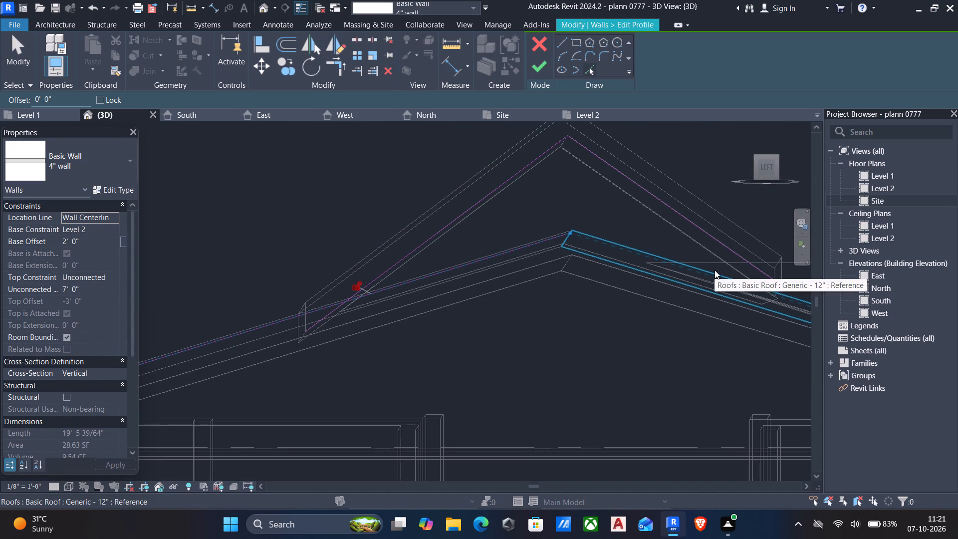
pyautogui.click(716, 273)
pyautogui.press('Escape')
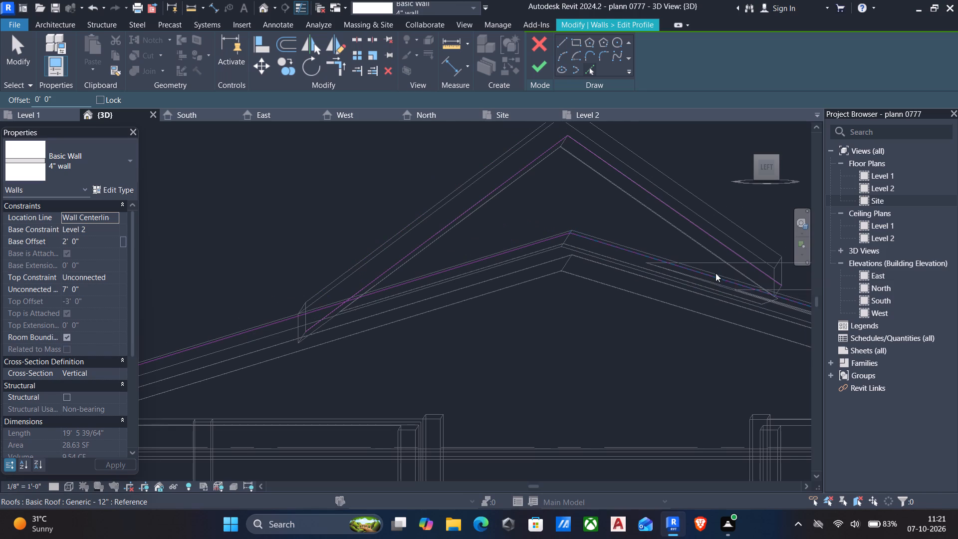
pyautogui.scroll(-3, 663, 284)
pyautogui.moveTo(658, 299); pyautogui.dragTo(654, 316, button='middle')
pyautogui.press('Escape')
# Trim the main-roof and upper-roof profile lines to each other at both lower corners of the west wall's profile.
pyautogui.write('tr')
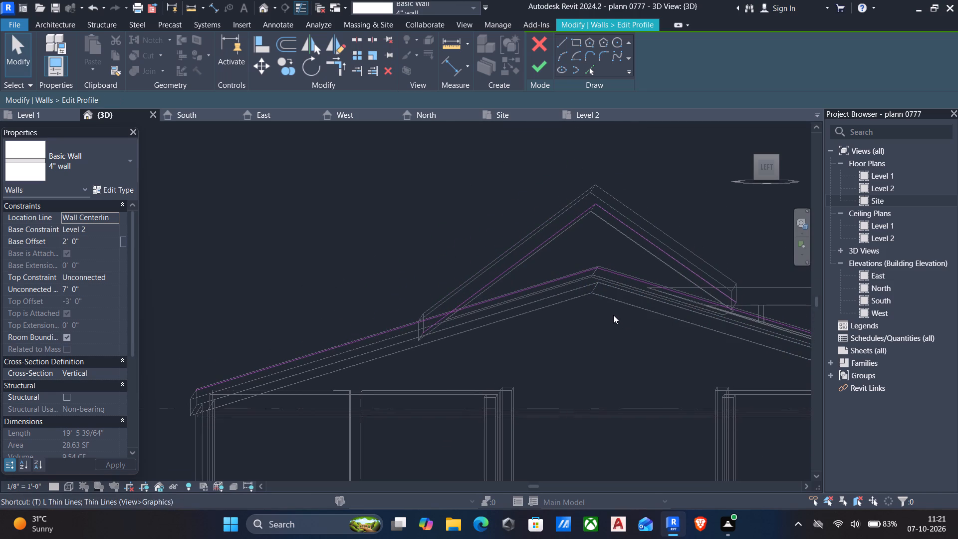
pyautogui.click(510, 295)
pyautogui.click(480, 284)
pyautogui.click(685, 296)
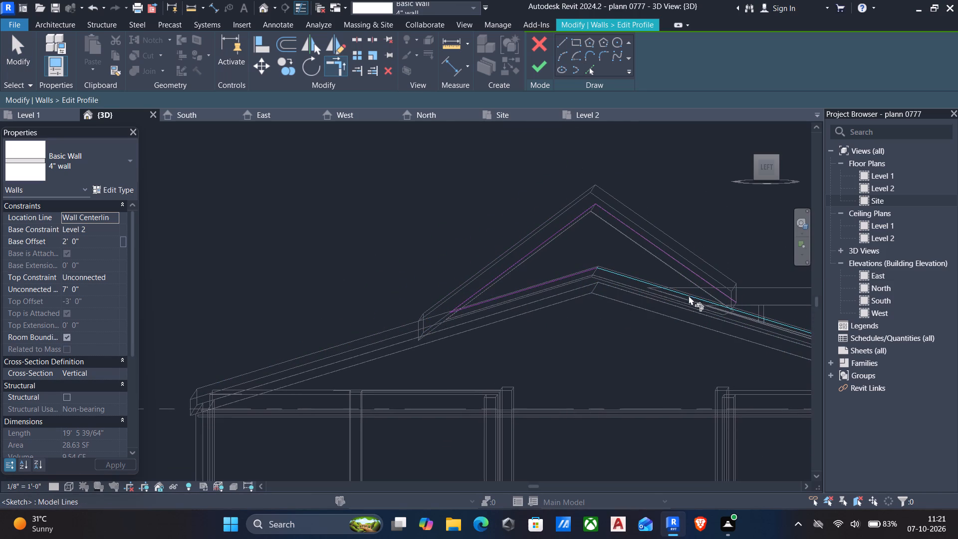
pyautogui.click(699, 280)
# Examine the west wall profile's lower corners, especially the south one, against the upper roof's eave edge.
pyautogui.scroll(-3, 700, 303)
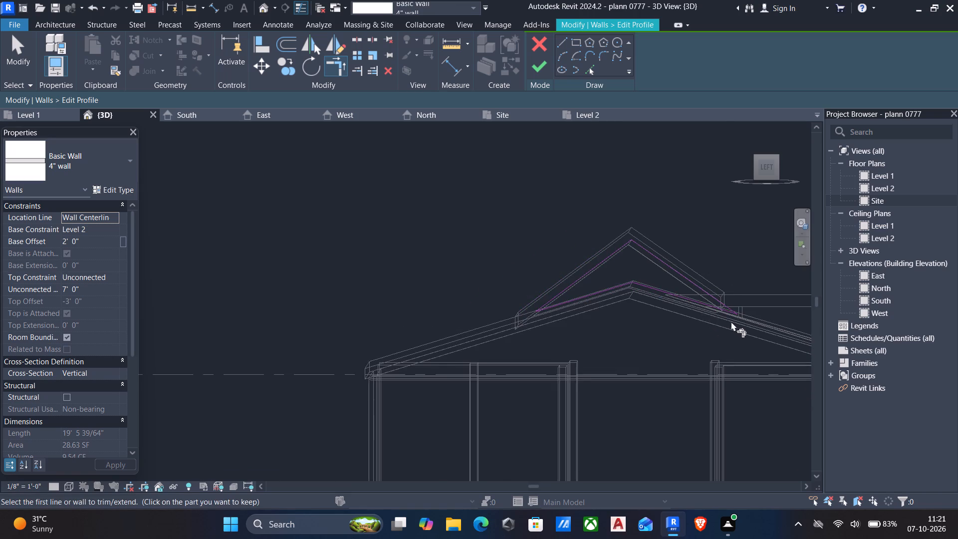
pyautogui.scroll(1, 732, 322)
pyautogui.scroll(-1, 735, 324)
pyautogui.keyDown('shift'); pyautogui.moveTo(736, 325); pyautogui.dragTo(733, 409, button='middle'); pyautogui.keyUp('shift')
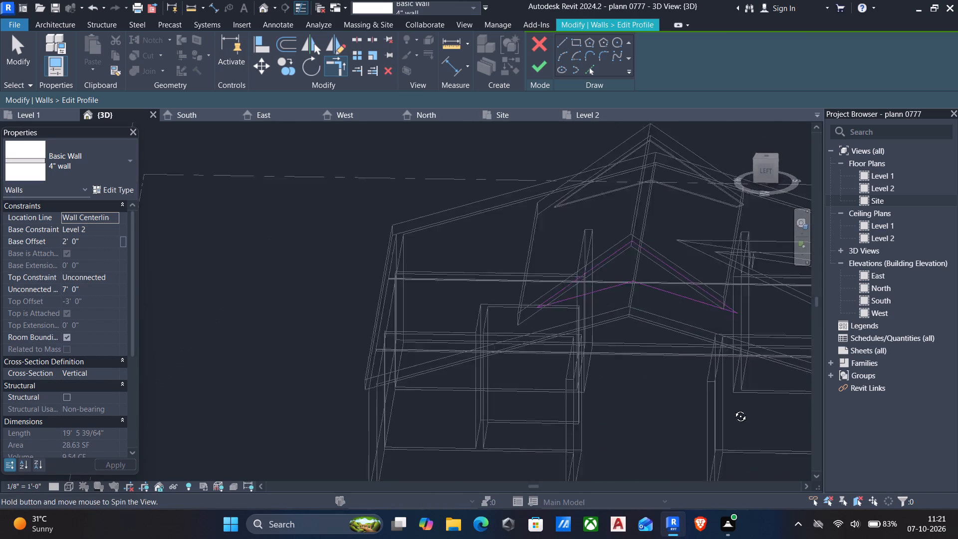
pyautogui.keyDown('shift'); pyautogui.moveTo(733, 409); pyautogui.dragTo(750, 401, button='middle'); pyautogui.keyUp('shift')
pyautogui.scroll(6, 749, 356)
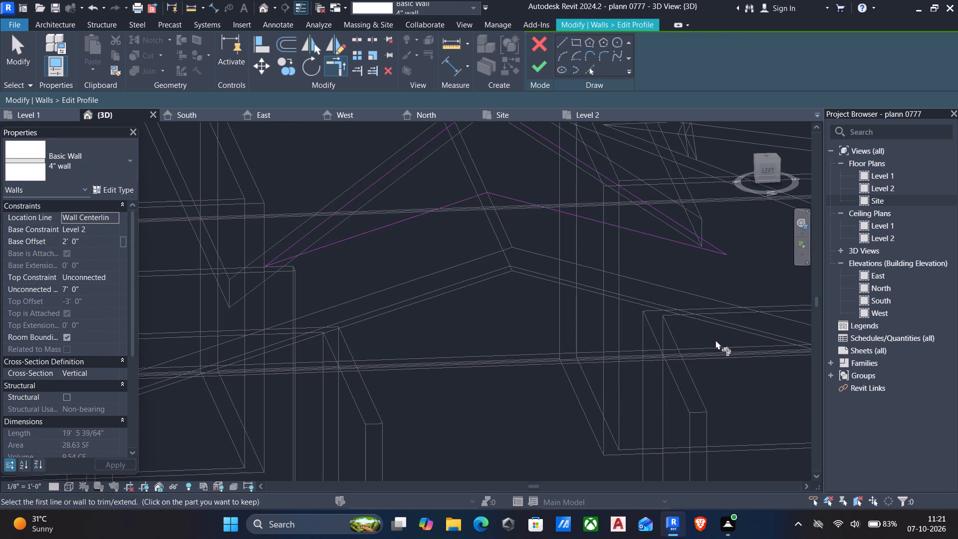
pyautogui.scroll(-3, 683, 296)
pyautogui.moveTo(684, 296); pyautogui.dragTo(668, 240, button='middle')
pyautogui.scroll(6, 668, 240)
pyautogui.scroll(4, 725, 288)
pyautogui.scroll(-1, 720, 288)
pyautogui.scroll(2, 720, 288)
pyautogui.press('Escape')
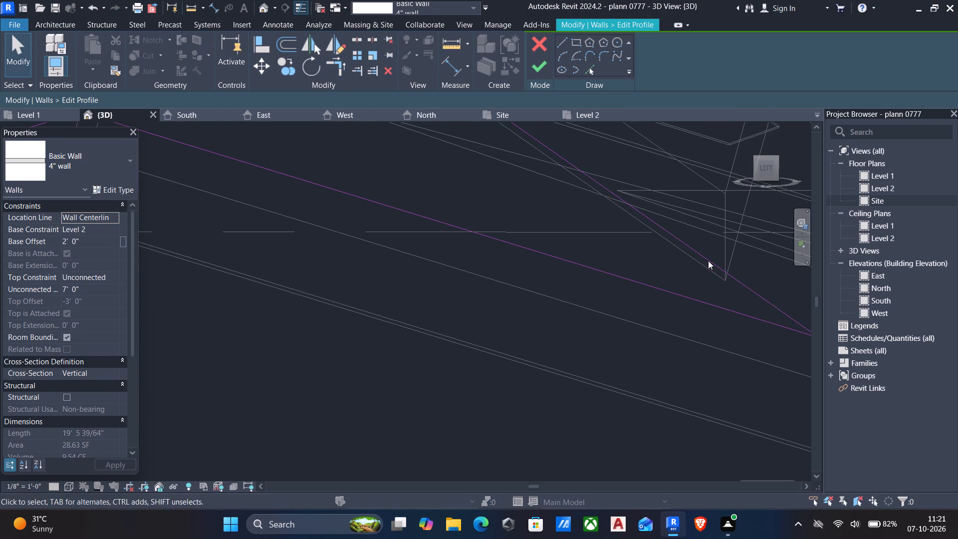
pyautogui.scroll(-11, 709, 261)
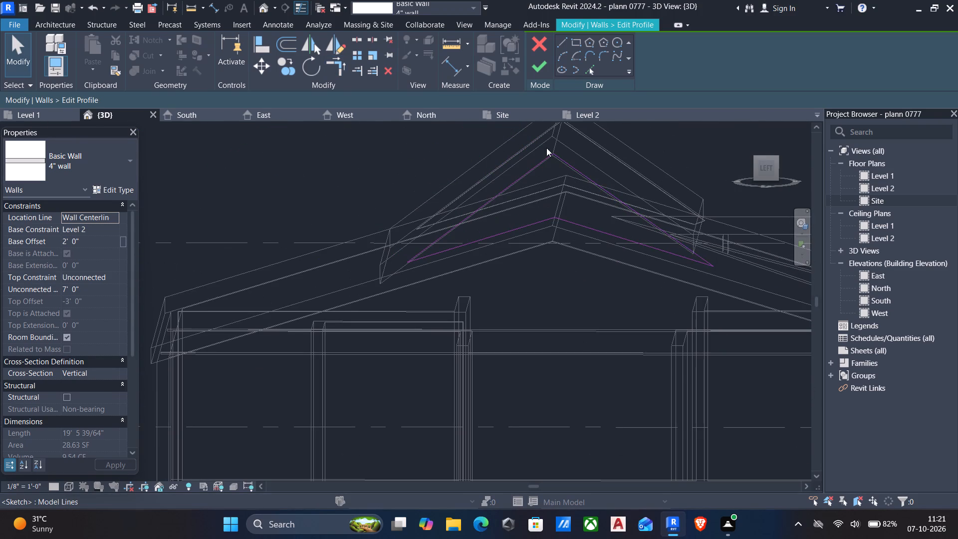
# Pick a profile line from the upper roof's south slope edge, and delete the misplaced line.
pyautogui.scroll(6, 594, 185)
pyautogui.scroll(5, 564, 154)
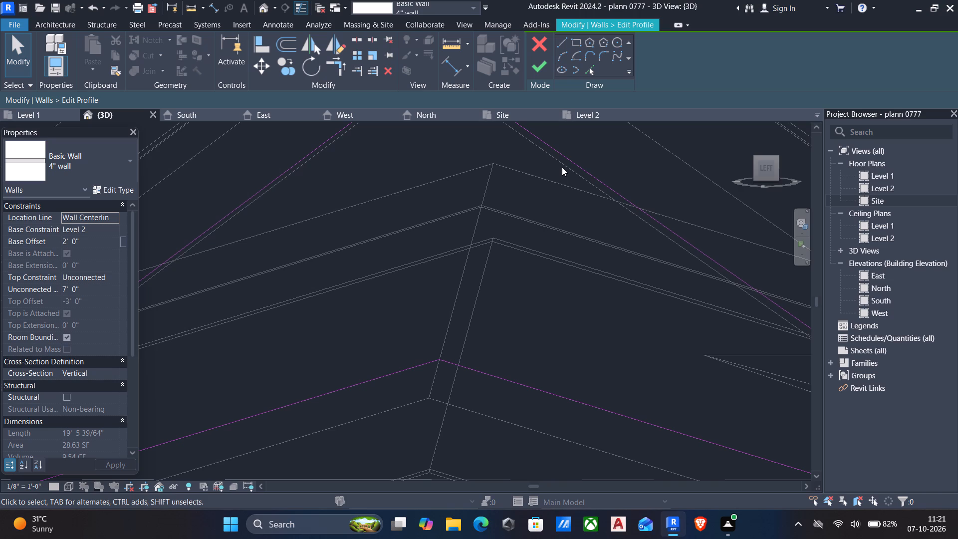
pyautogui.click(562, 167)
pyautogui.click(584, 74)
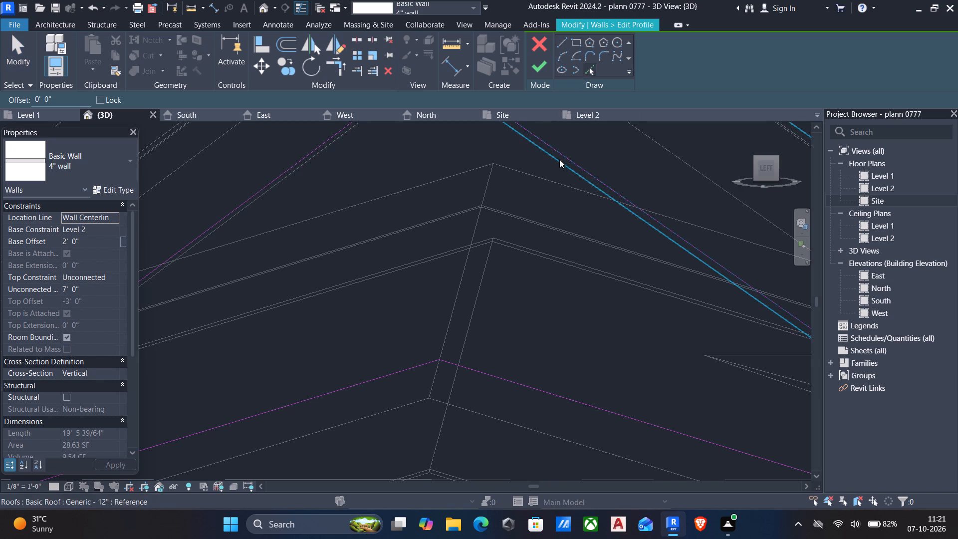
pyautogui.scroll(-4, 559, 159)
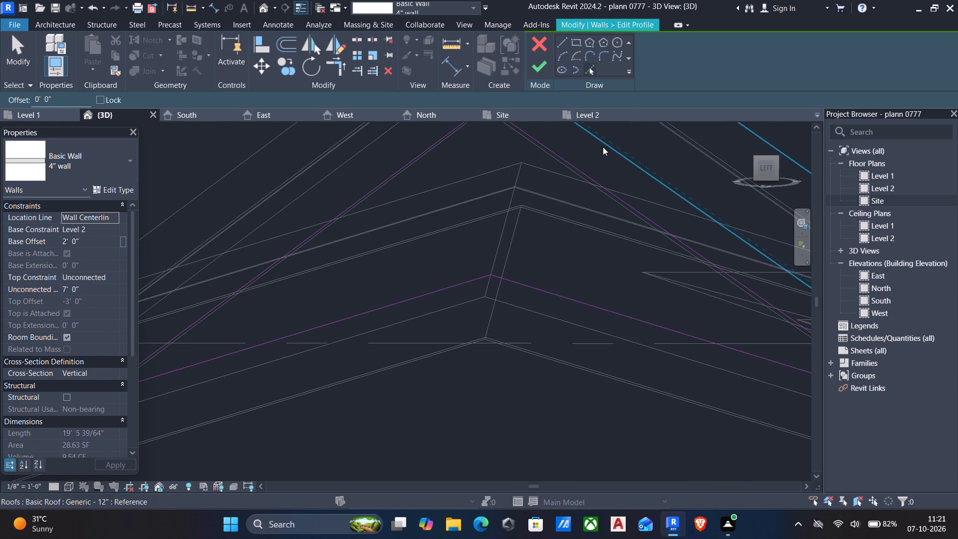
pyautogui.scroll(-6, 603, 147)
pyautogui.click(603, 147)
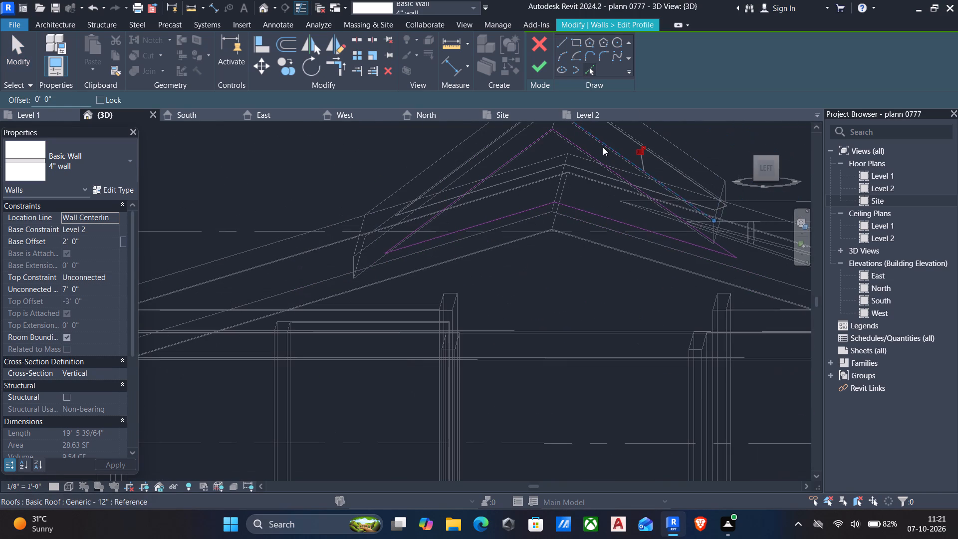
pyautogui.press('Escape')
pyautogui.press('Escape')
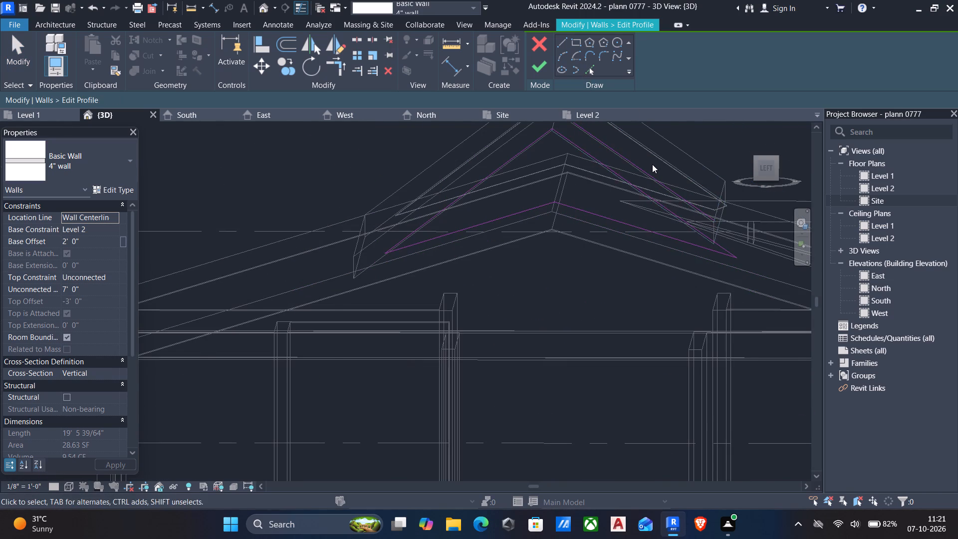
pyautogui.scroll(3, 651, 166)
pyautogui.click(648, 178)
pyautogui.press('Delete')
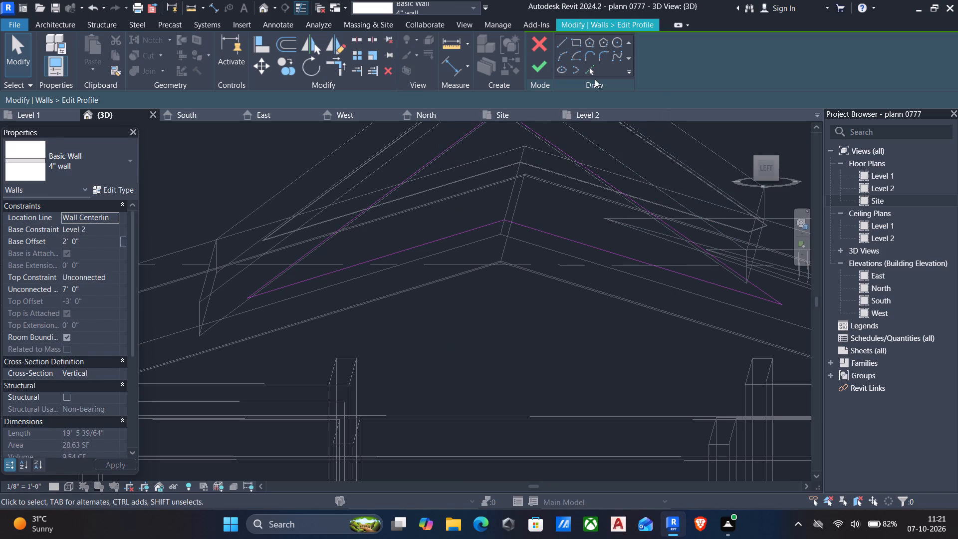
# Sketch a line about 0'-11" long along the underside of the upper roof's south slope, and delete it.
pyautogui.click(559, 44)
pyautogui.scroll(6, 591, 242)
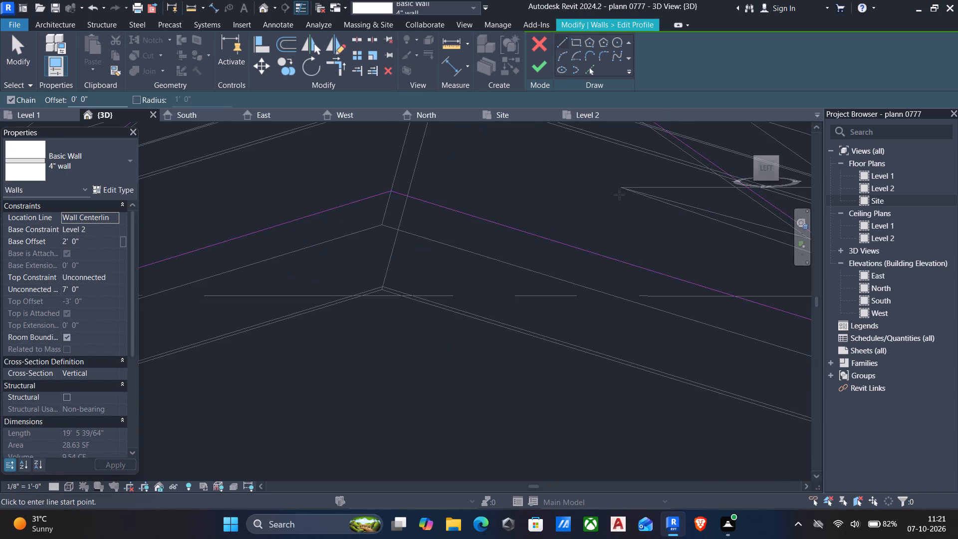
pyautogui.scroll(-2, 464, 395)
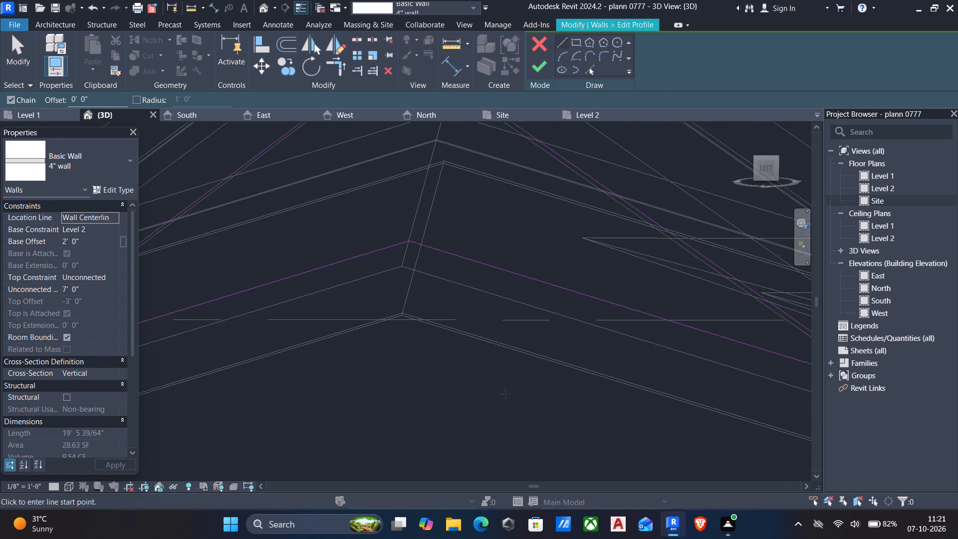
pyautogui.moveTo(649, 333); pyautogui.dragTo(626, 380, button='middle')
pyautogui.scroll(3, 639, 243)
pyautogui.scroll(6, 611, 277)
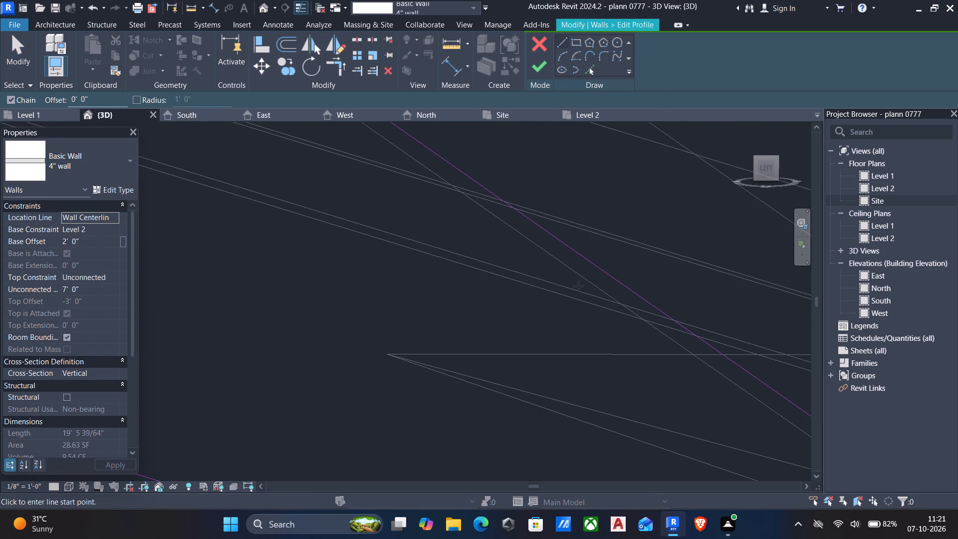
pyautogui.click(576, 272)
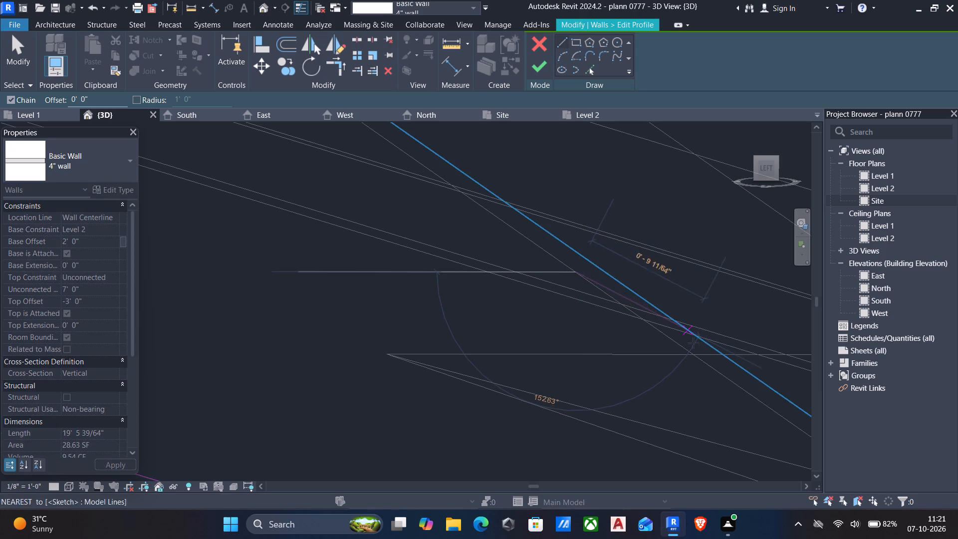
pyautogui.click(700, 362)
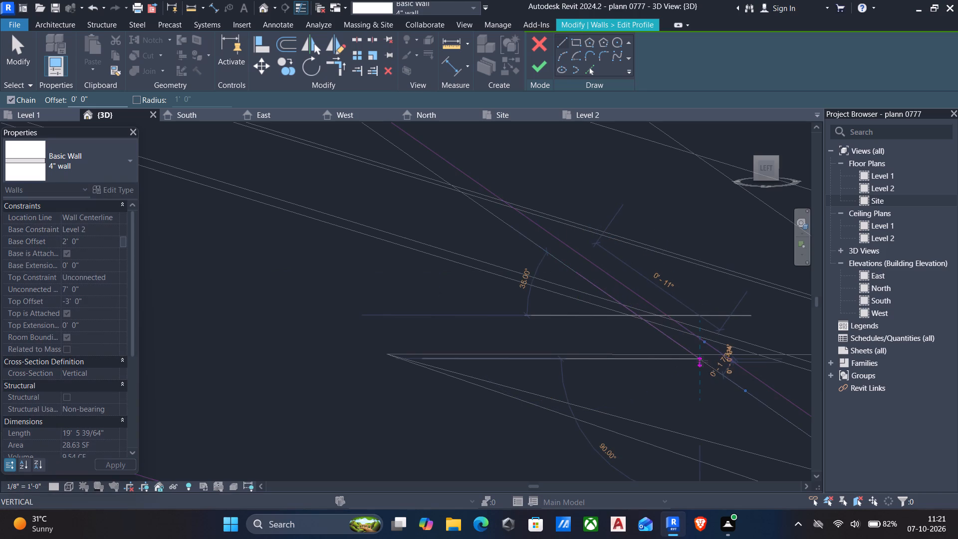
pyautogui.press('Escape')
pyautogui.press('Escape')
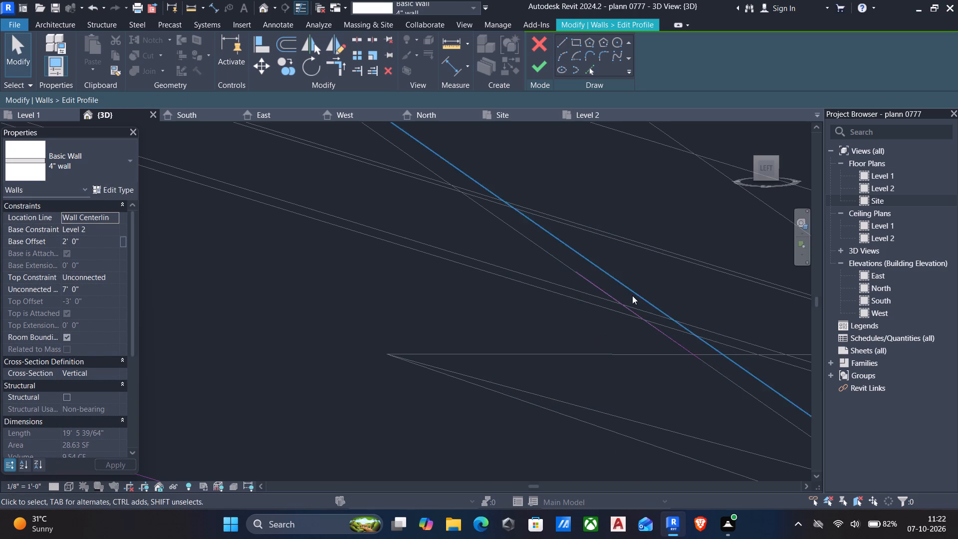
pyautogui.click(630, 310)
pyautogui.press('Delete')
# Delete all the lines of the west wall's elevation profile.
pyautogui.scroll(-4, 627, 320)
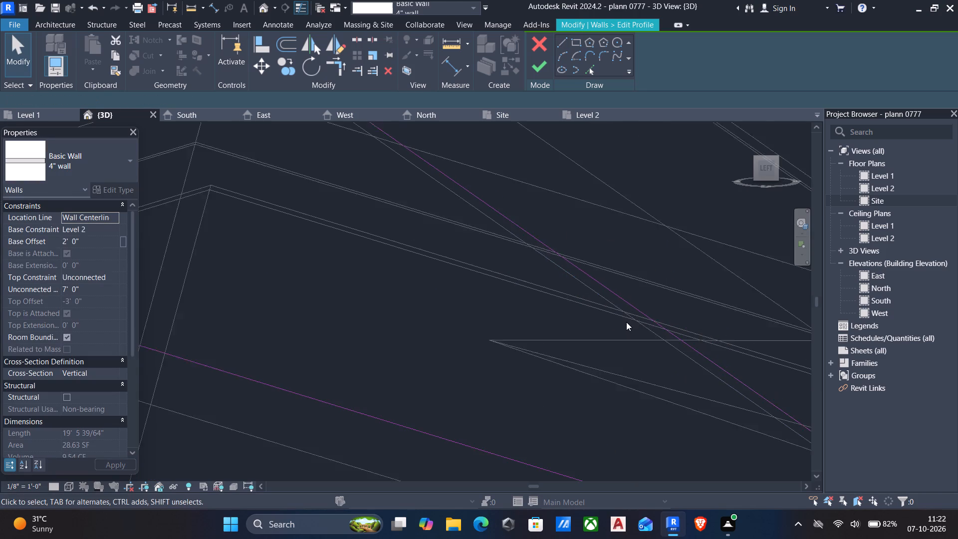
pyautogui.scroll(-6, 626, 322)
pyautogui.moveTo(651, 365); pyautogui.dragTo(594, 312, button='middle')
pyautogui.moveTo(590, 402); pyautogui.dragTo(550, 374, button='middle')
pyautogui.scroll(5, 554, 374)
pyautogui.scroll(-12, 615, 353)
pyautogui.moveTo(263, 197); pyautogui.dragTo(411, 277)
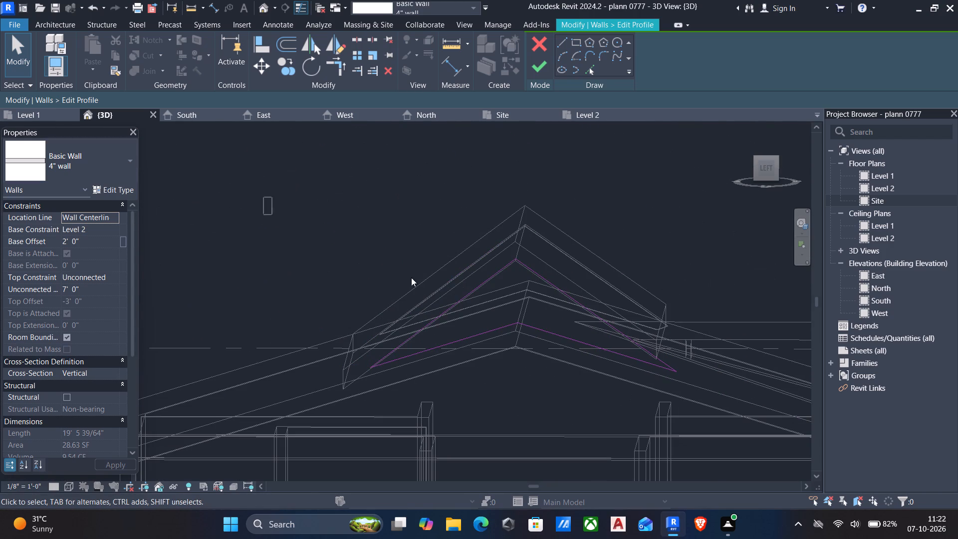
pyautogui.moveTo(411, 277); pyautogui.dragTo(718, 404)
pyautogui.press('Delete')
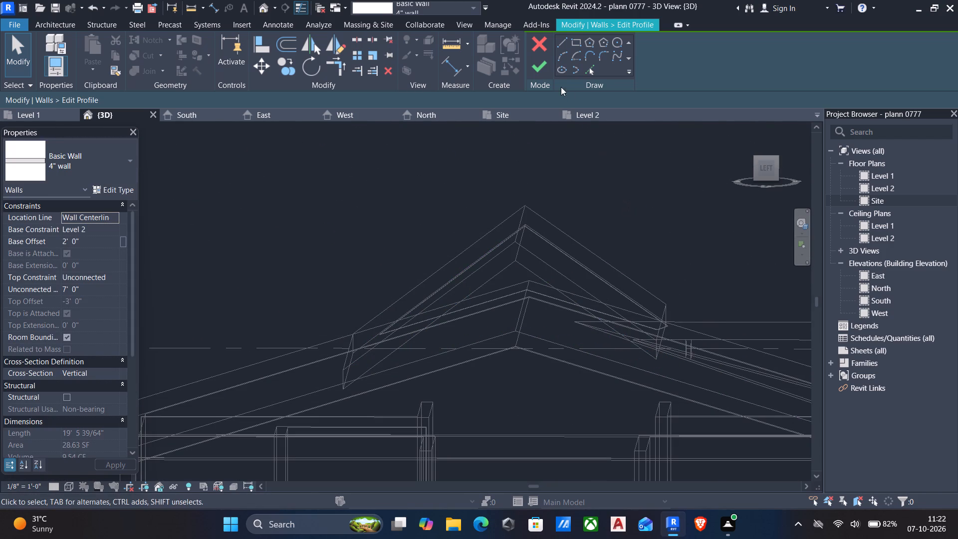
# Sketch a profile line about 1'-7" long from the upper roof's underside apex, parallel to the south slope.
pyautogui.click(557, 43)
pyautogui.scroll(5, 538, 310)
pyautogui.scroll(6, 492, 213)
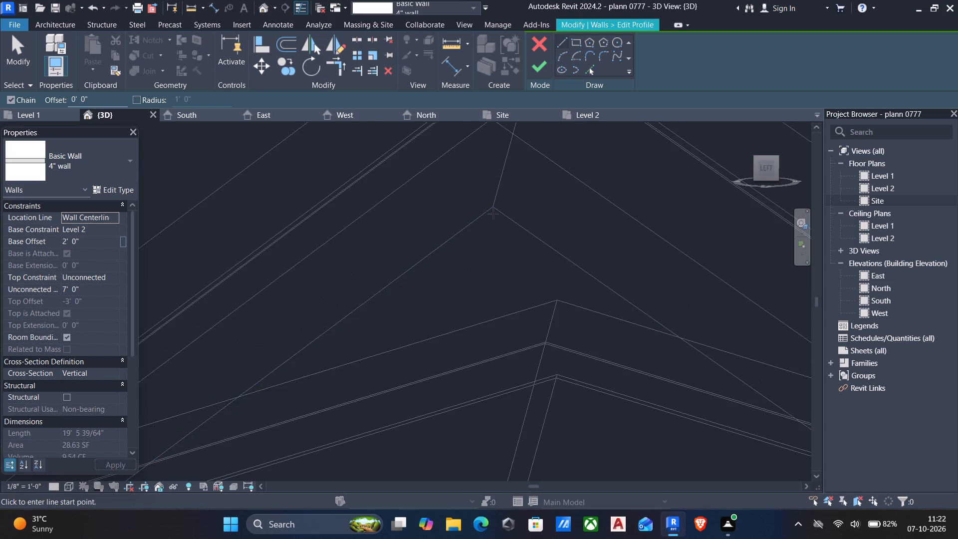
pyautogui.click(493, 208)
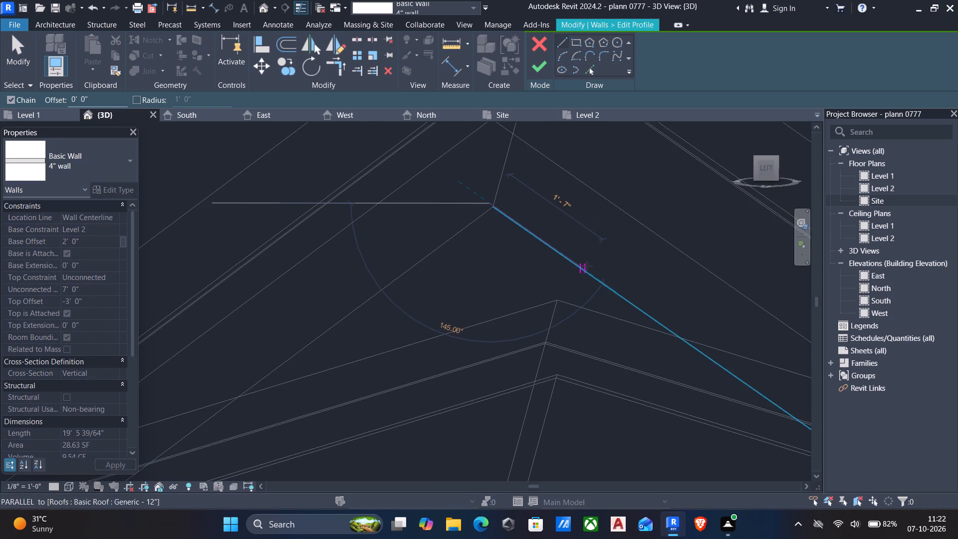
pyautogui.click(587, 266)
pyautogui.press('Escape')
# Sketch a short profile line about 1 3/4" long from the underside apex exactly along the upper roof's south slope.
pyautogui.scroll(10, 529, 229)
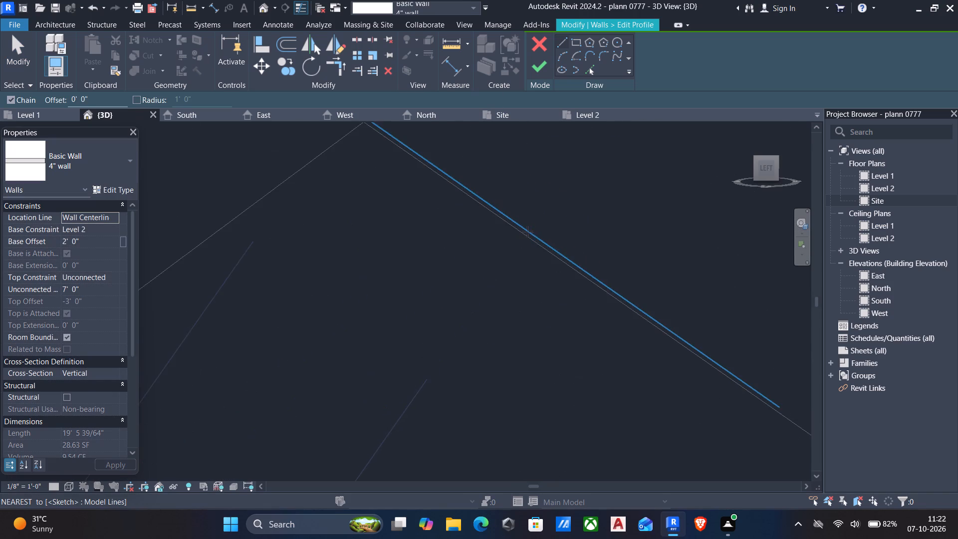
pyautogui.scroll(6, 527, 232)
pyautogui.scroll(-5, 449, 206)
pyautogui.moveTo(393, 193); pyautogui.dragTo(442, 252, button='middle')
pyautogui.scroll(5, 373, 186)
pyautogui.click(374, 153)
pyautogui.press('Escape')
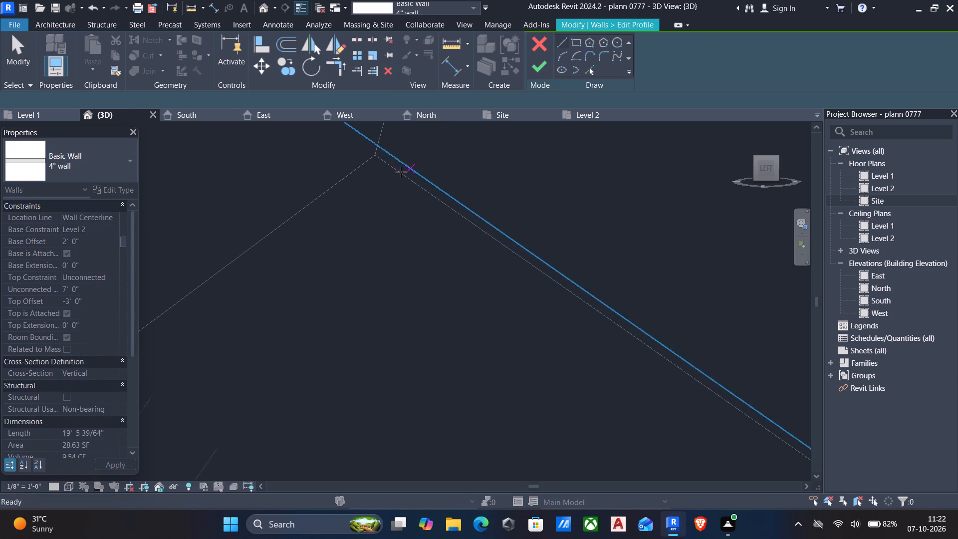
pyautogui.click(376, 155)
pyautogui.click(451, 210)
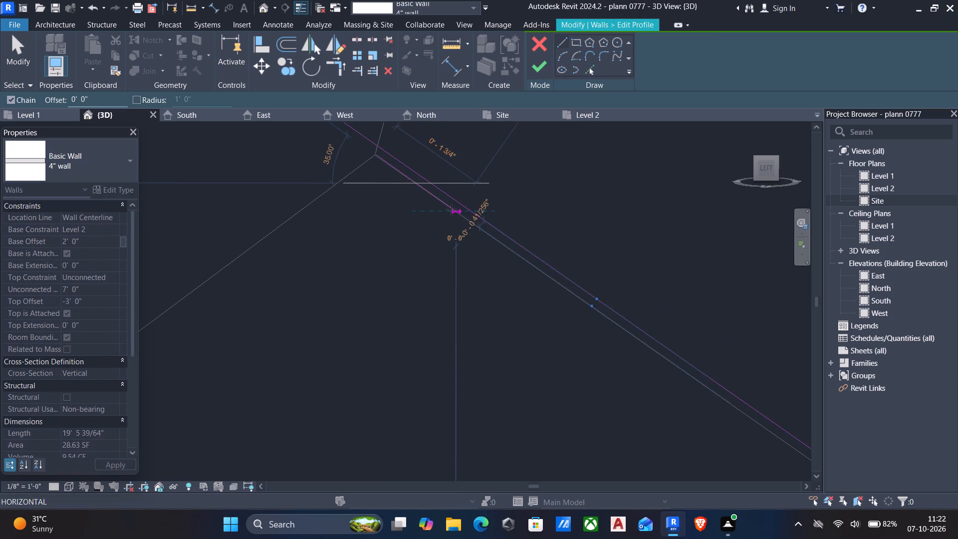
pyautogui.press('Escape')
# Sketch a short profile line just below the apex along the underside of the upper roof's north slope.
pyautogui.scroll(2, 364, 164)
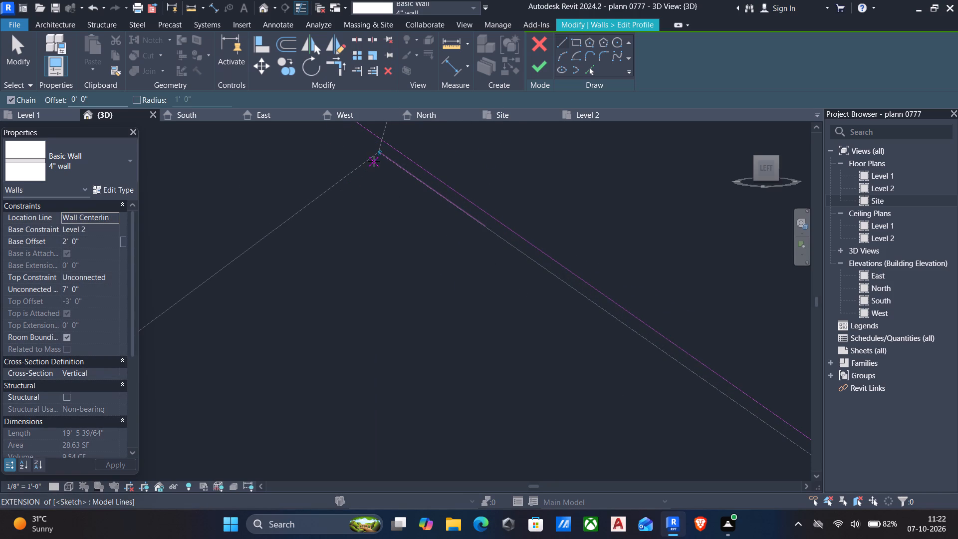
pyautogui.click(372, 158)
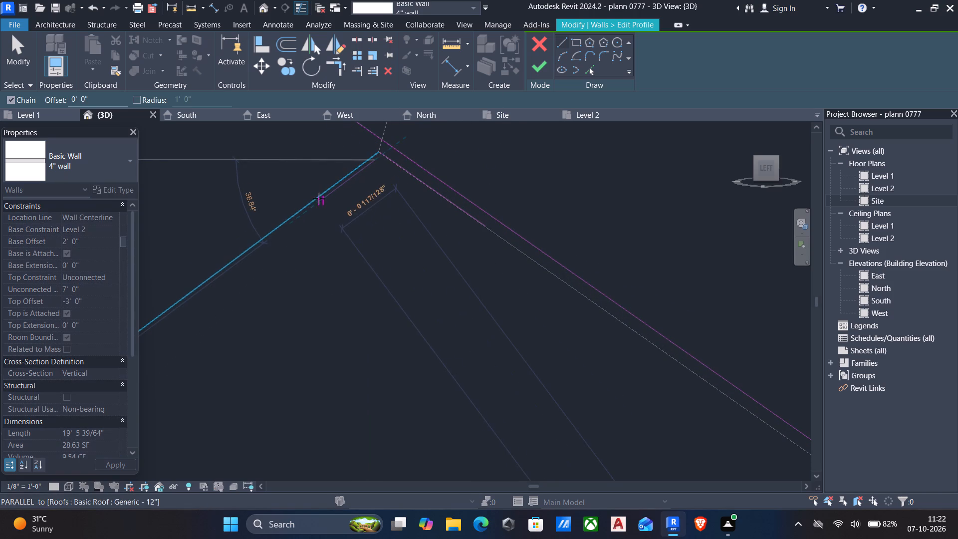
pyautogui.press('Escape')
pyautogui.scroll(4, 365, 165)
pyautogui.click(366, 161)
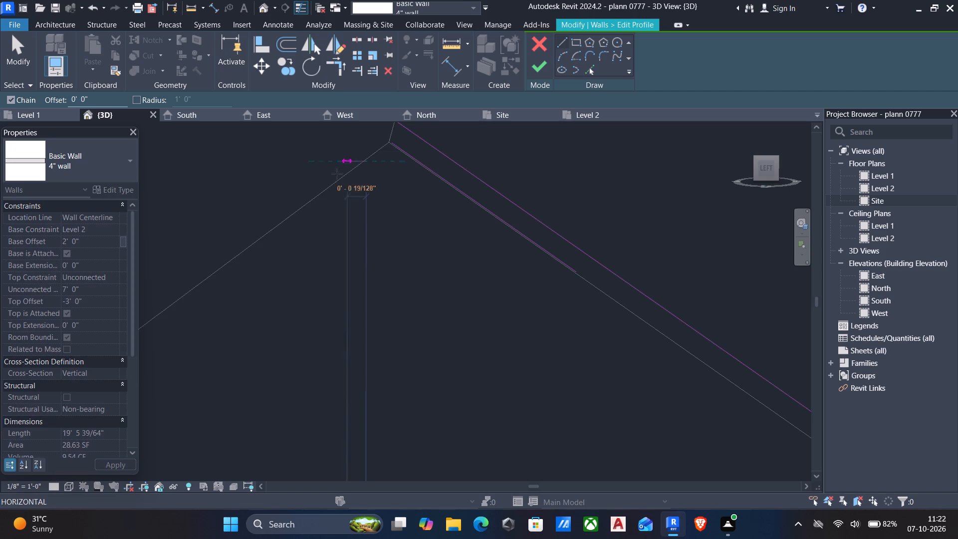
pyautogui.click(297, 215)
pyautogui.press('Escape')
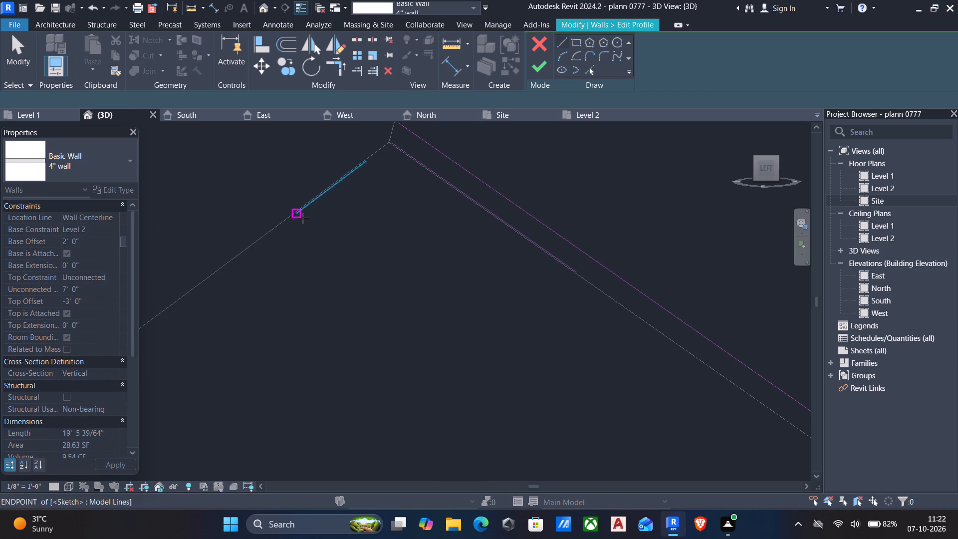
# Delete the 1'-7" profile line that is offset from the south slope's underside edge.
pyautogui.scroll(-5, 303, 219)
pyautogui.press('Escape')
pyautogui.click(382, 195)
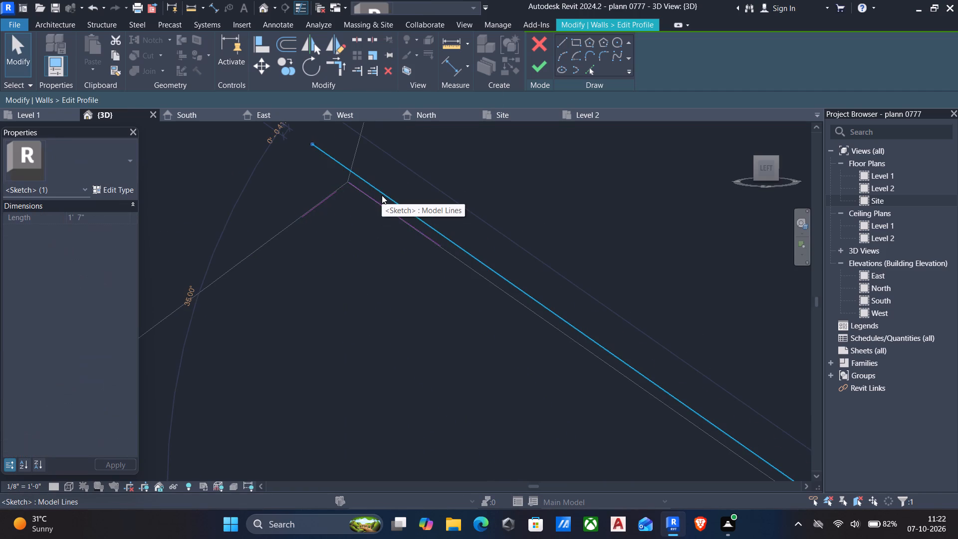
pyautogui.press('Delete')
# Examine the roof edges from the upper roof's apex down to its north eave at the west end.
pyautogui.scroll(-5, 382, 195)
pyautogui.scroll(-4, 375, 267)
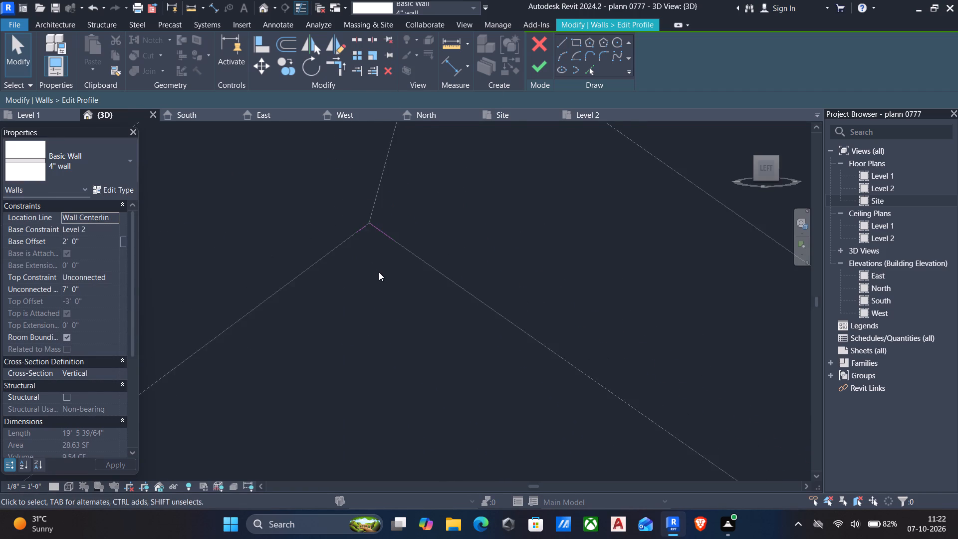
pyautogui.scroll(-10, 379, 272)
pyautogui.moveTo(398, 295); pyautogui.dragTo(395, 266, button='middle')
pyautogui.moveTo(353, 292); pyautogui.dragTo(522, 295, button='middle')
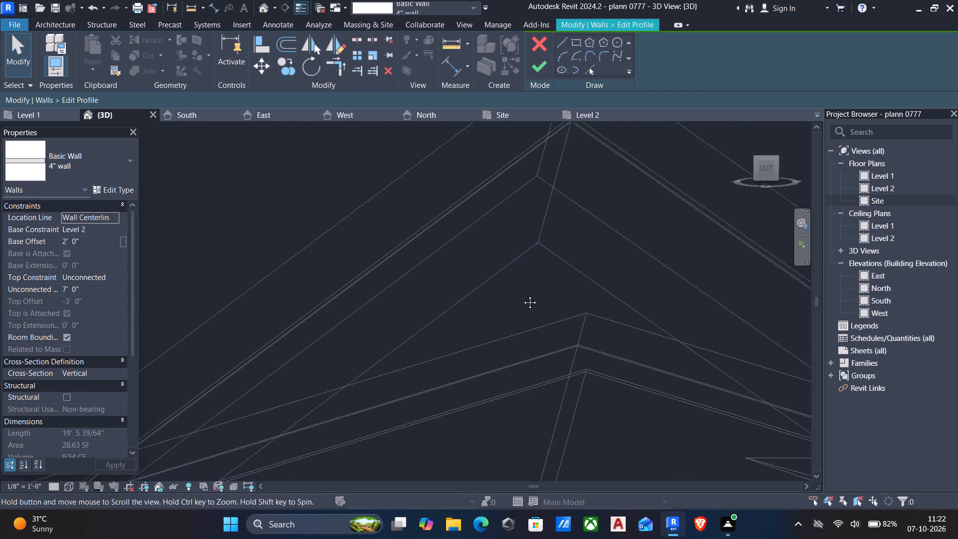
pyautogui.moveTo(522, 295); pyautogui.dragTo(536, 242, button='middle')
pyautogui.scroll(-4, 503, 252)
pyautogui.moveTo(495, 275); pyautogui.dragTo(537, 205, button='middle')
pyautogui.moveTo(477, 249); pyautogui.dragTo(510, 196, button='middle')
pyautogui.moveTo(467, 287); pyautogui.dragTo(525, 187, button='middle')
pyautogui.keyDown('shift'); pyautogui.moveTo(459, 212); pyautogui.dragTo(462, 213, button='middle'); pyautogui.keyUp('shift')
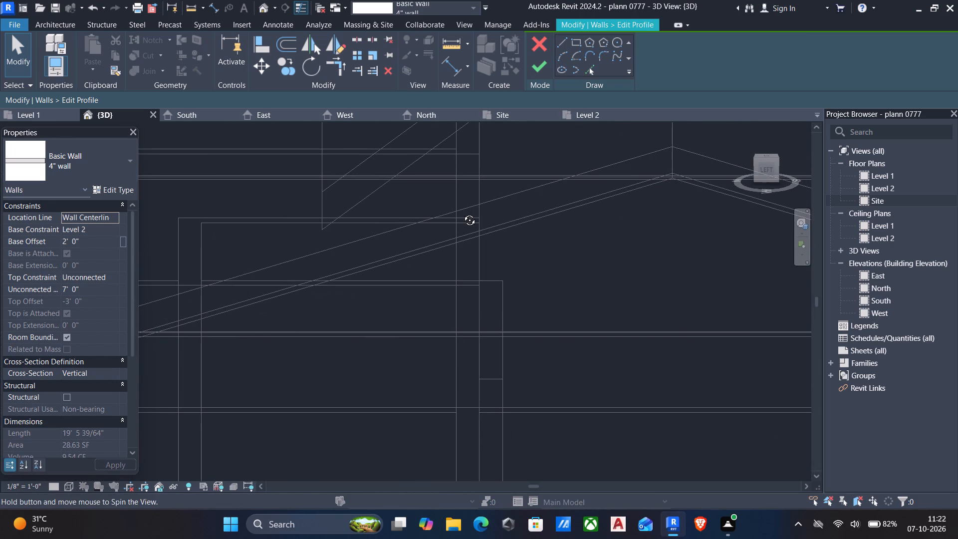
pyautogui.keyDown('shift'); pyautogui.moveTo(462, 213); pyautogui.dragTo(479, 211, button='middle'); pyautogui.keyUp('shift')
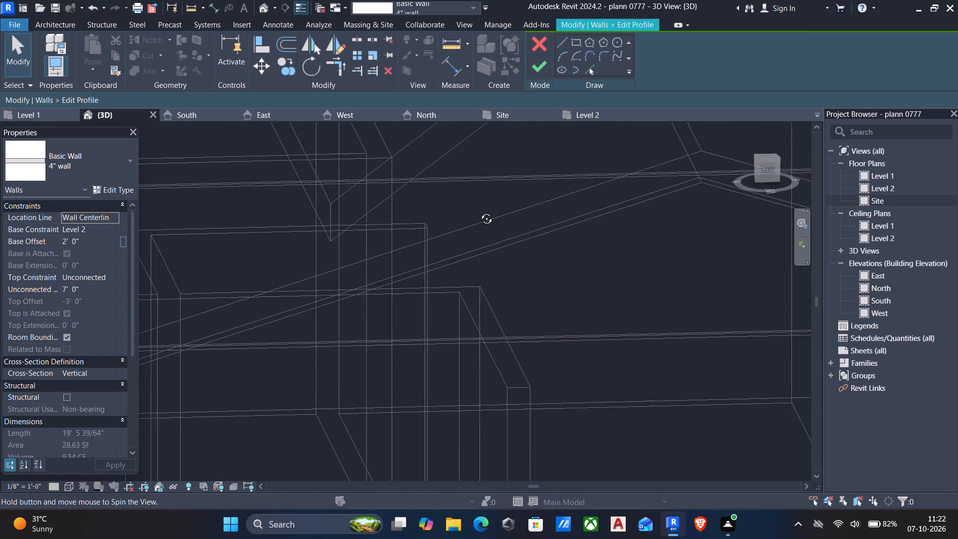
pyautogui.keyDown('shift'); pyautogui.moveTo(479, 211); pyautogui.dragTo(464, 196, button='middle'); pyautogui.keyUp('shift')
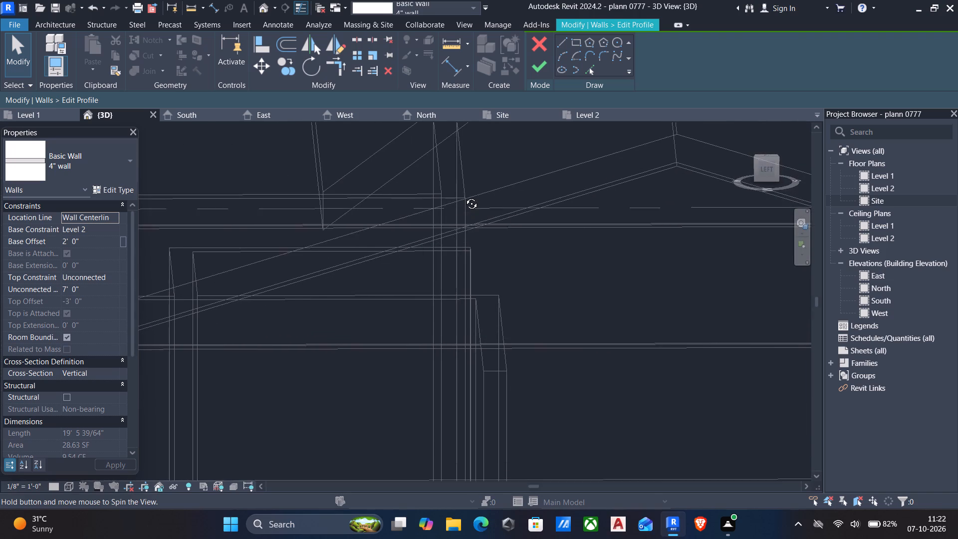
pyautogui.keyDown('shift'); pyautogui.moveTo(464, 196); pyautogui.dragTo(463, 196, button='middle'); pyautogui.keyUp('shift')
pyautogui.scroll(-1, 408, 184)
pyautogui.moveTo(408, 184); pyautogui.dragTo(407, 203, button='middle')
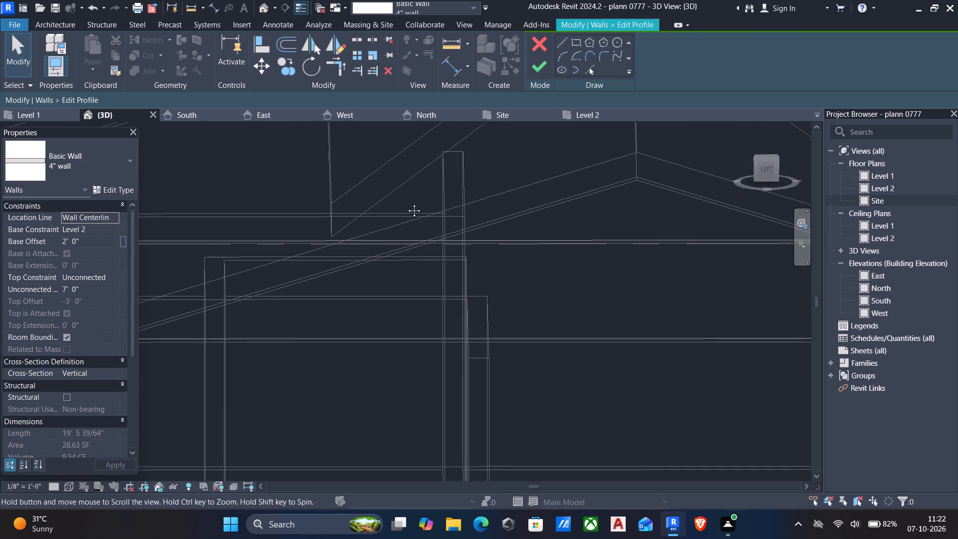
pyautogui.moveTo(407, 203); pyautogui.dragTo(409, 336, button='middle')
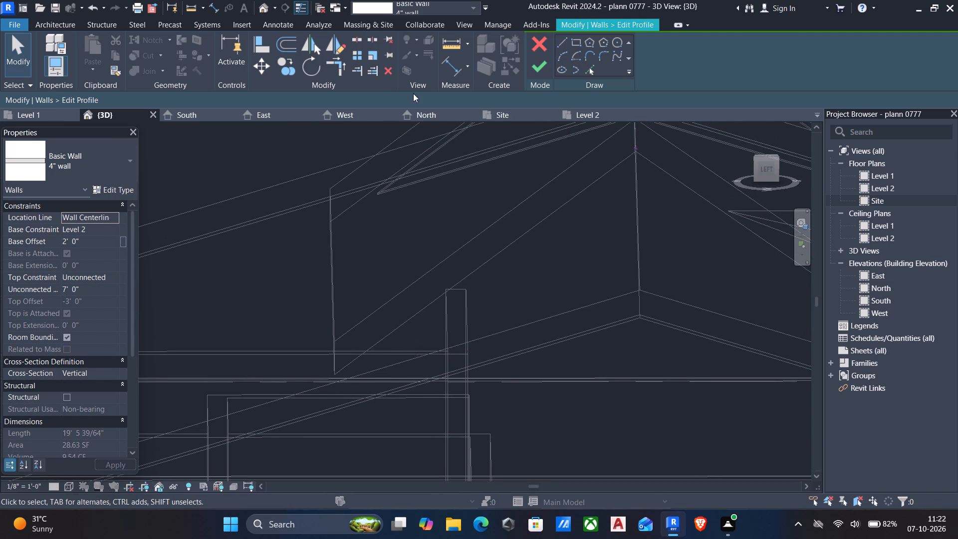
# Cancel the west wall's profile sketch and discard all its edits.
pyautogui.click(536, 43)
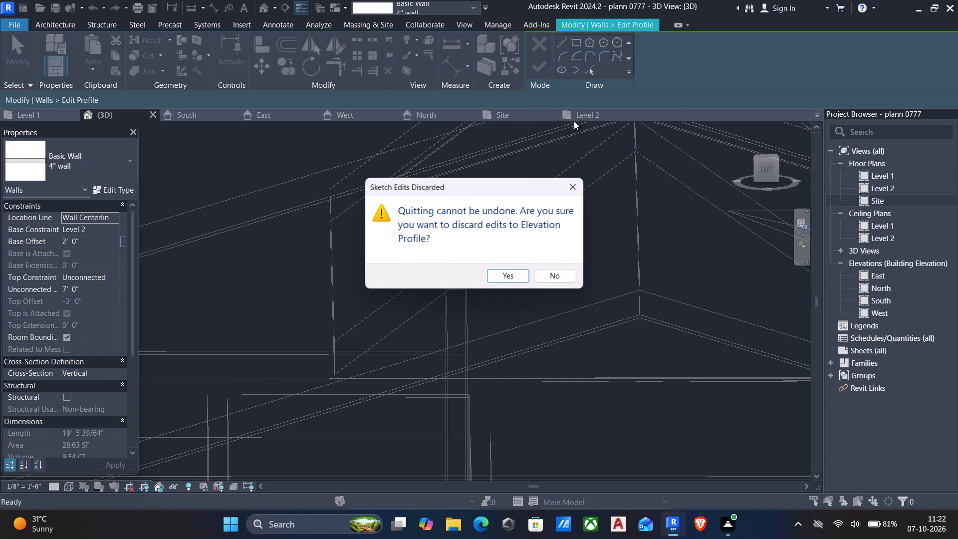
pyautogui.click(522, 272)
pyautogui.scroll(-5, 591, 158)
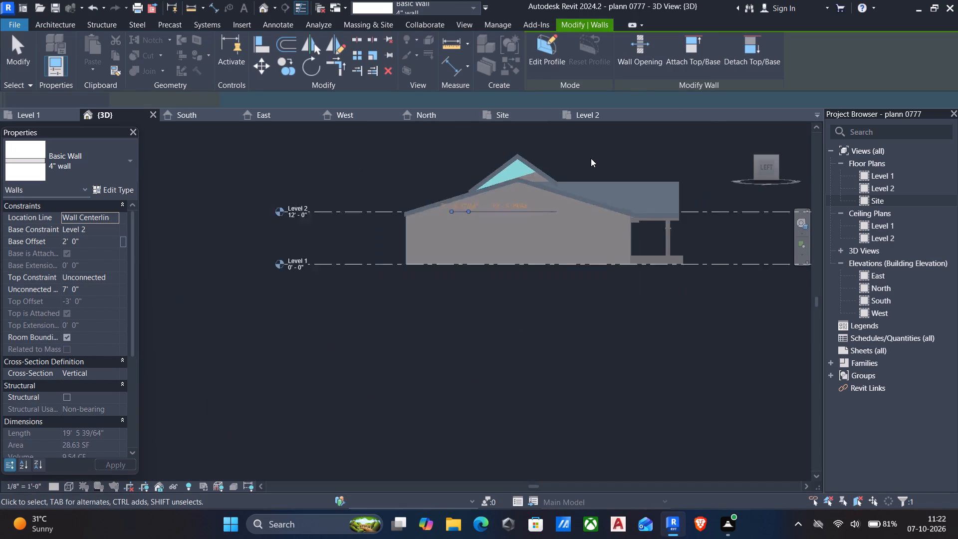
pyautogui.scroll(-1, 591, 158)
pyautogui.scroll(5, 535, 163)
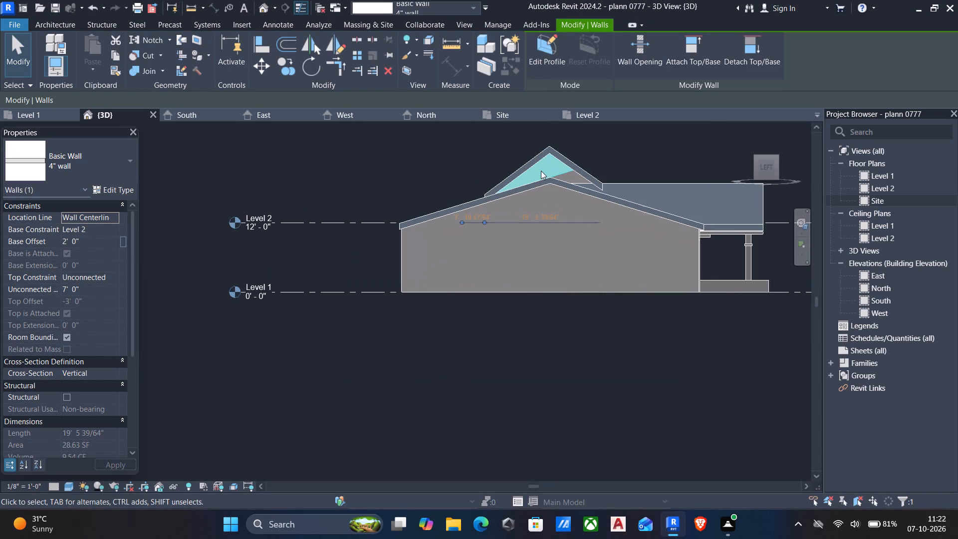
# Delete the 4" wall closing the west end of the upper roof.
pyautogui.press('Delete')
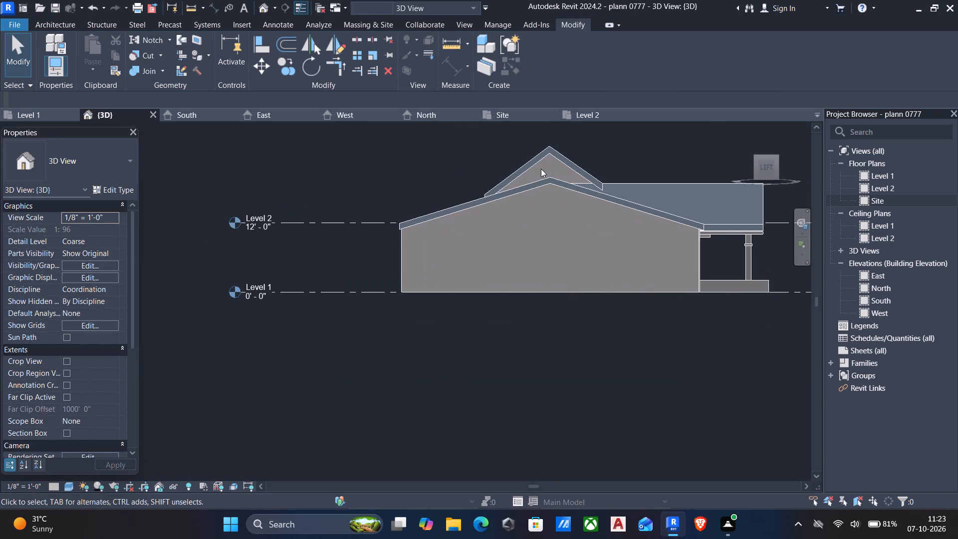
pyautogui.scroll(4, 583, 180)
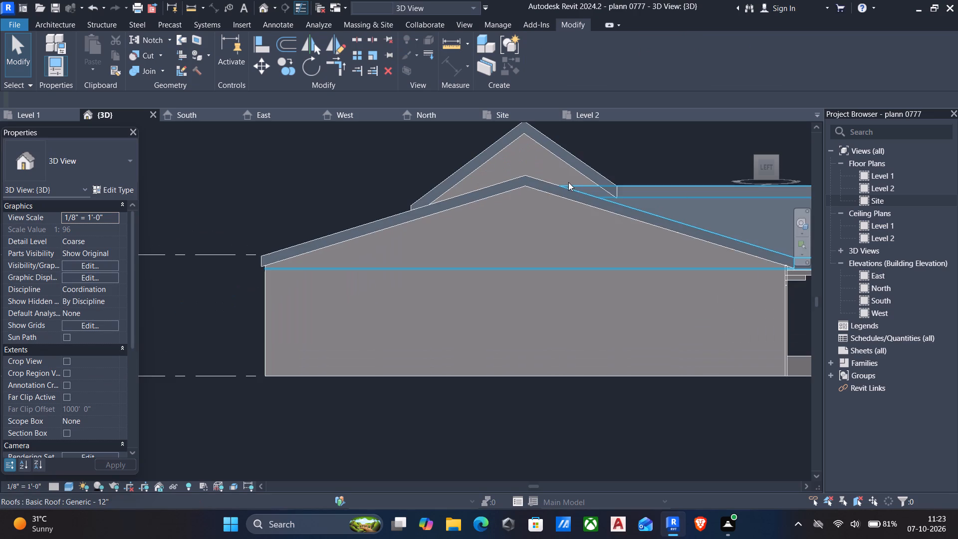
pyautogui.click(567, 183)
pyautogui.press('Escape')
# Delete the matching 4" wall closing the east end of the upper roof.
pyautogui.scroll(-4, 563, 199)
pyautogui.moveTo(561, 202); pyautogui.dragTo(565, 237, button='middle')
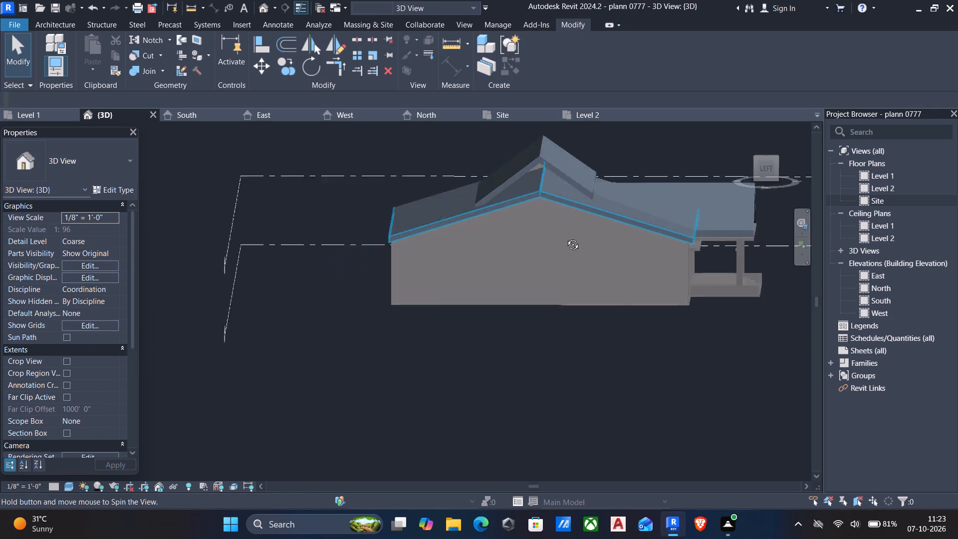
pyautogui.moveTo(565, 237); pyautogui.dragTo(601, 262, button='middle')
pyautogui.scroll(5, 537, 180)
pyautogui.keyDown('shift'); pyautogui.scroll(-3, 533, 186); pyautogui.keyUp('shift')
pyautogui.keyDown('shift'); pyautogui.middleClick(533, 186); pyautogui.keyUp('shift')
pyautogui.moveTo(532, 185); pyautogui.dragTo(514, 183, button='middle')
pyautogui.scroll(5, 412, 270)
pyautogui.scroll(-1, 395, 299)
pyautogui.keyDown('shift'); pyautogui.moveTo(395, 299); pyautogui.dragTo(328, 249, button='middle'); pyautogui.keyUp('shift')
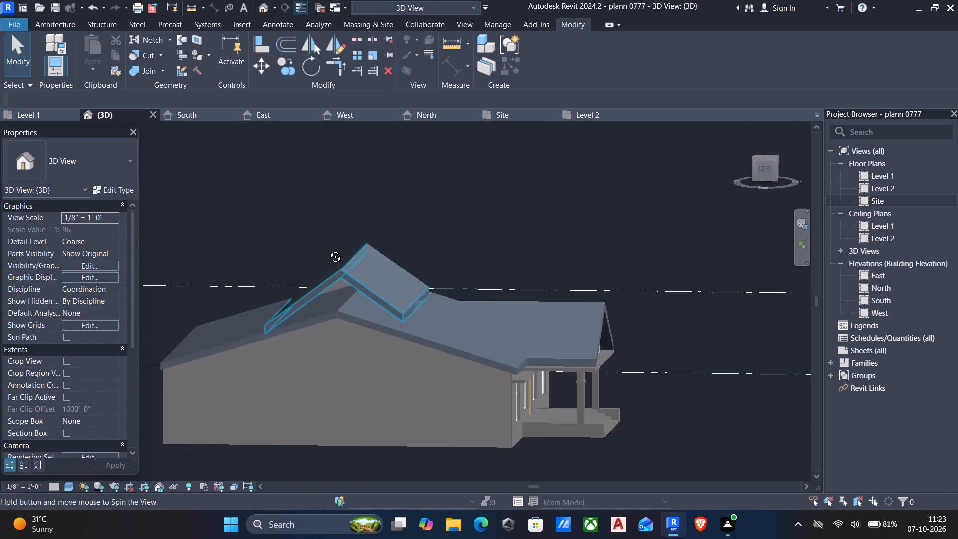
pyautogui.keyDown('shift'); pyautogui.moveTo(328, 249); pyautogui.dragTo(652, 321, button='middle'); pyautogui.keyUp('shift')
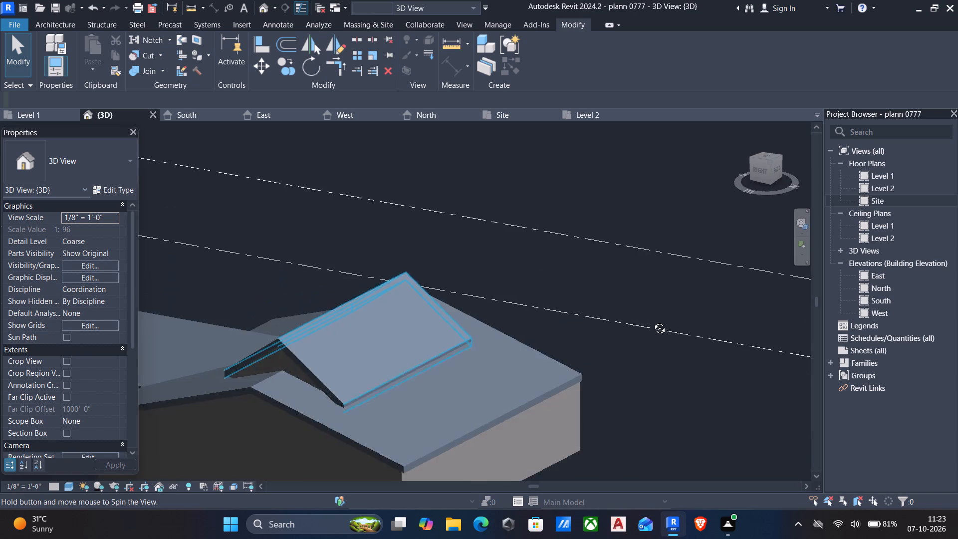
pyautogui.keyDown('shift'); pyautogui.moveTo(652, 321); pyautogui.dragTo(708, 237, button='middle'); pyautogui.keyUp('shift')
pyautogui.scroll(4, 628, 308)
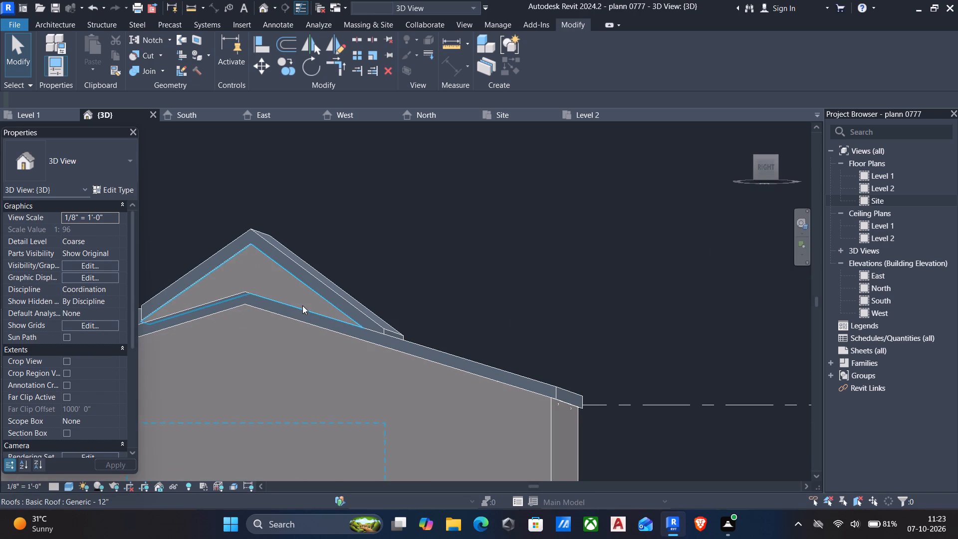
pyautogui.click(302, 305)
pyautogui.press('Delete')
# Examine the east end of the upper roof and the gap between it and the main roof from several angles.
pyautogui.scroll(-5, 316, 305)
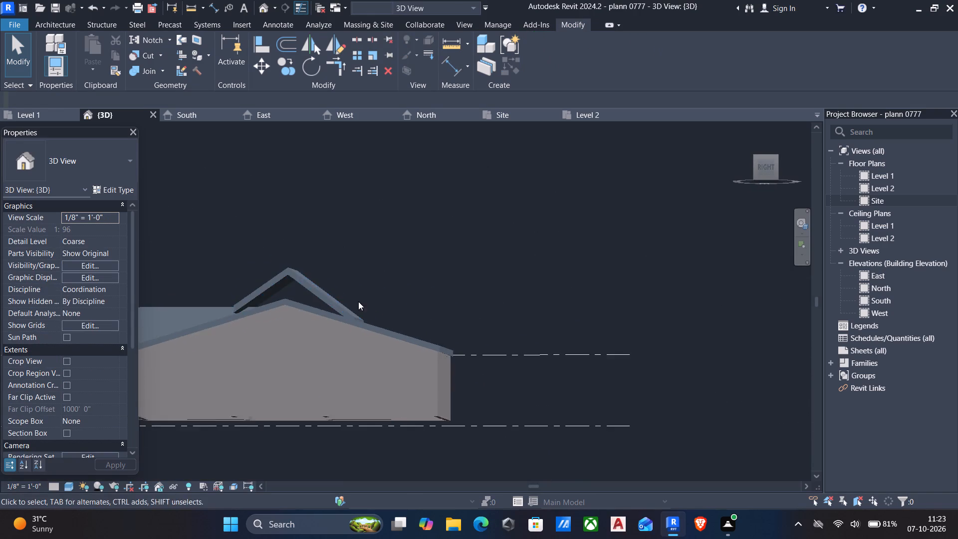
pyautogui.moveTo(363, 301); pyautogui.dragTo(360, 326, button='middle')
pyautogui.scroll(3, 279, 315)
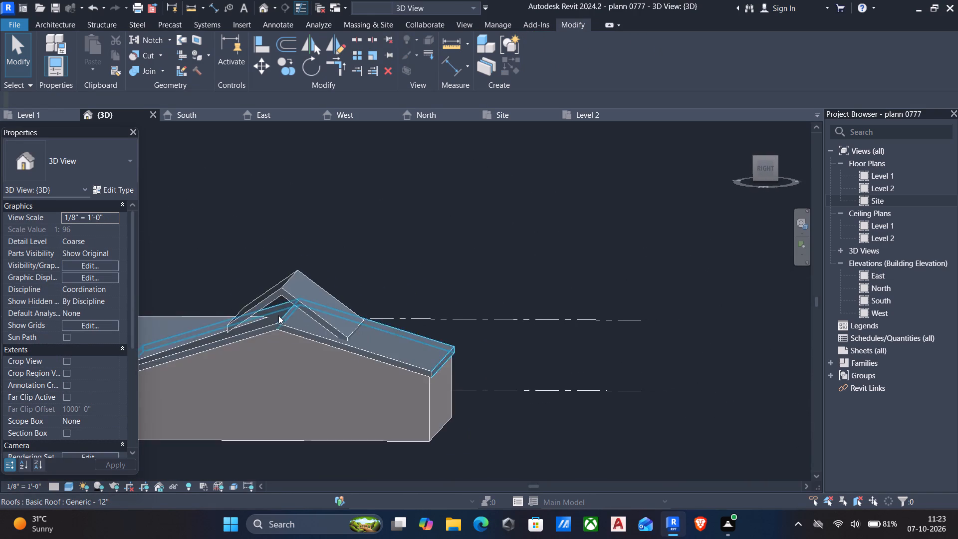
pyautogui.scroll(3, 278, 315)
pyautogui.scroll(-2, 302, 305)
pyautogui.moveTo(314, 325); pyautogui.dragTo(392, 262, button='middle')
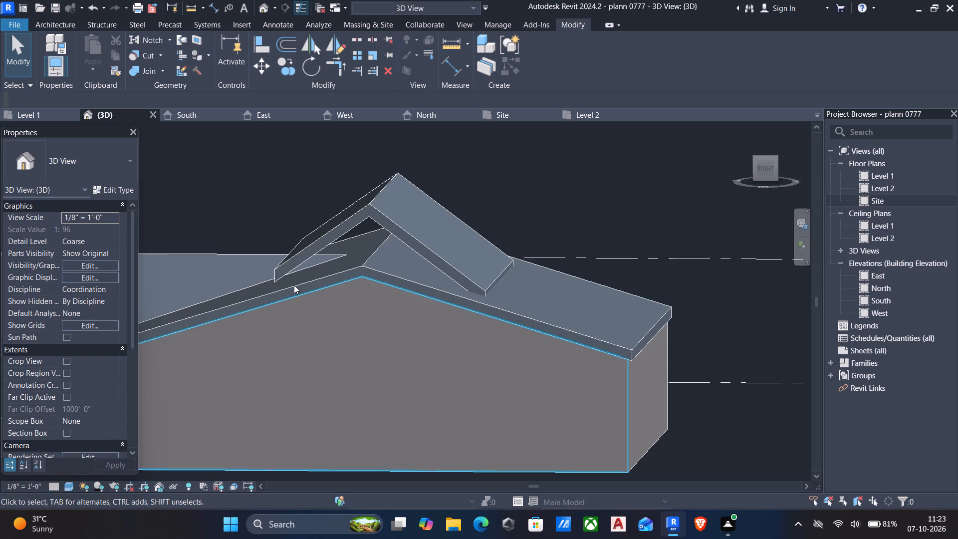
pyautogui.moveTo(293, 284); pyautogui.dragTo(462, 250, button='middle')
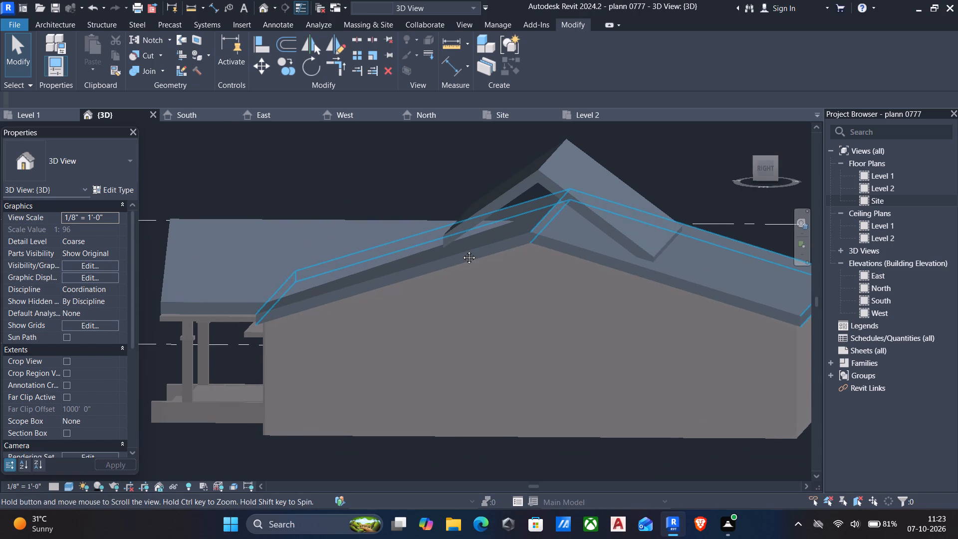
pyautogui.moveTo(462, 250); pyautogui.dragTo(480, 233, button='middle')
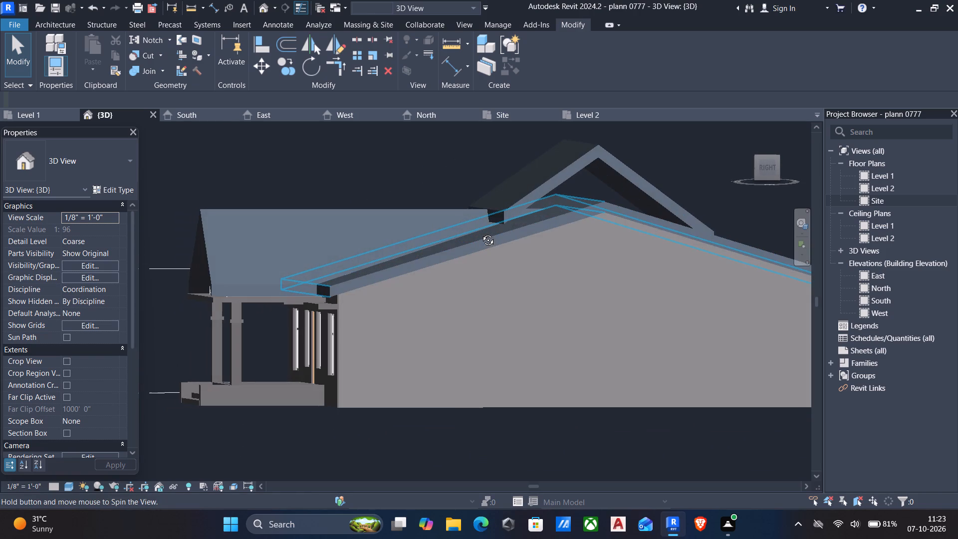
pyautogui.moveTo(480, 233); pyautogui.dragTo(464, 236, button='middle')
pyautogui.keyDown('shift'); pyautogui.middleClick(464, 236); pyautogui.keyUp('shift')
pyautogui.keyDown('shift'); pyautogui.moveTo(464, 236); pyautogui.dragTo(458, 261, button='middle'); pyautogui.keyUp('shift')
pyautogui.scroll(1, 458, 261)
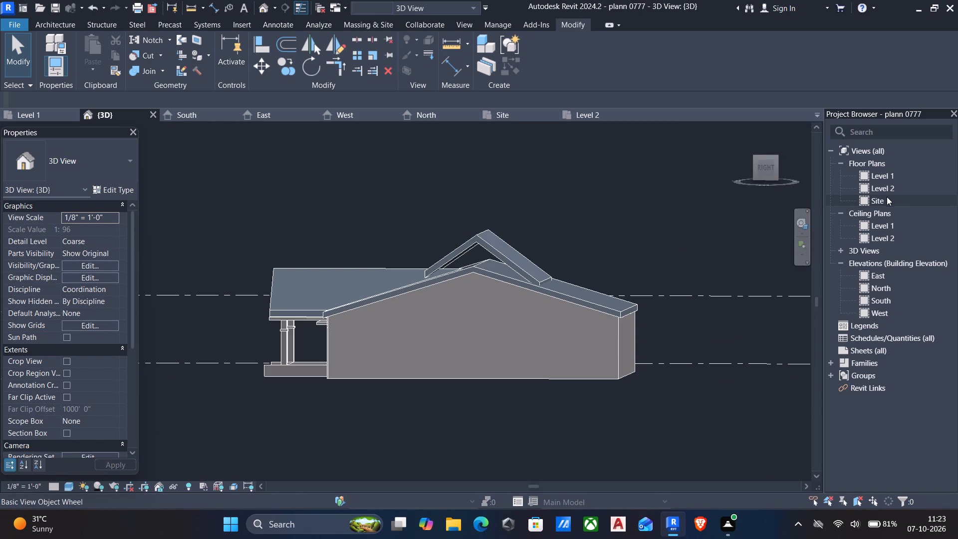
# Set the 3D view's visual style to Wireframe.
pyautogui.click(865, 196)
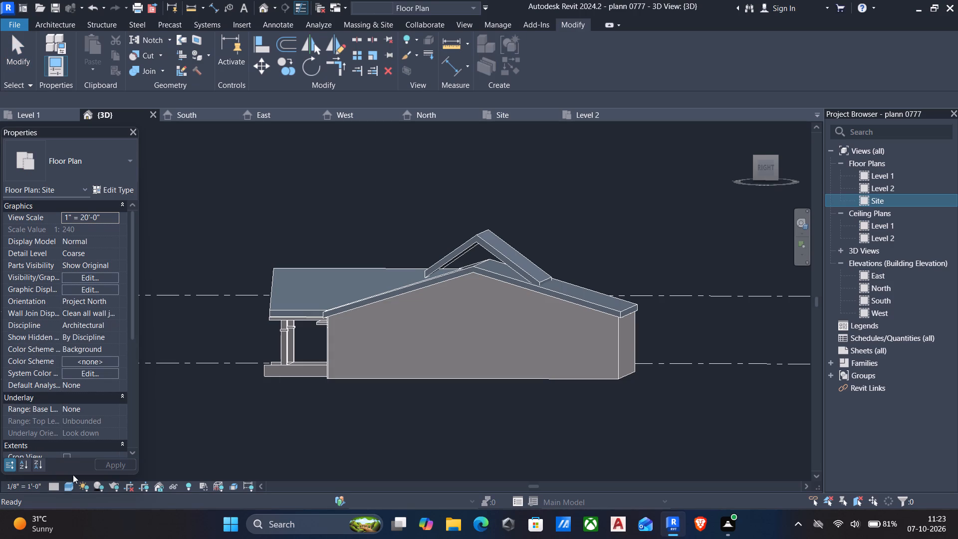
pyautogui.click(68, 485)
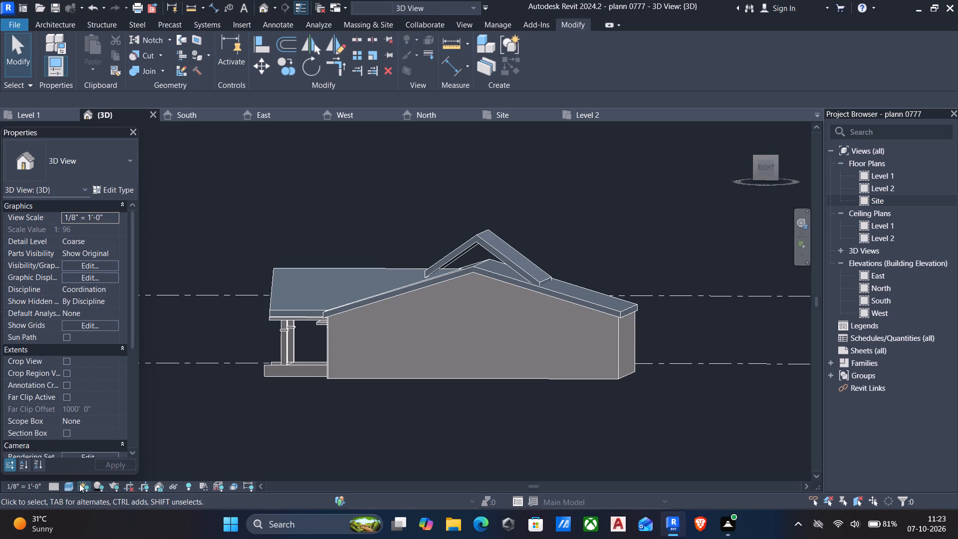
pyautogui.click(72, 484)
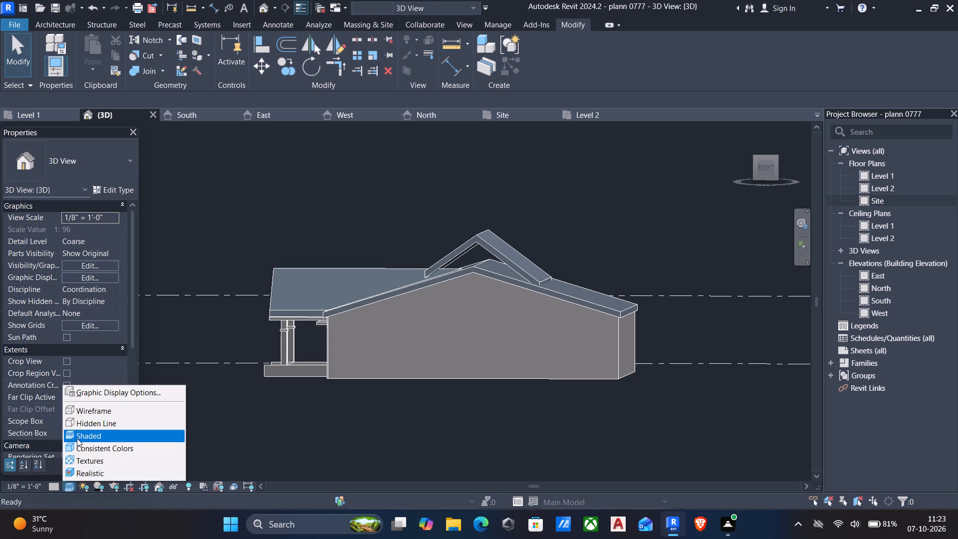
pyautogui.click(76, 408)
# Open the Site floor plan at the house.
pyautogui.doubleClick(875, 203)
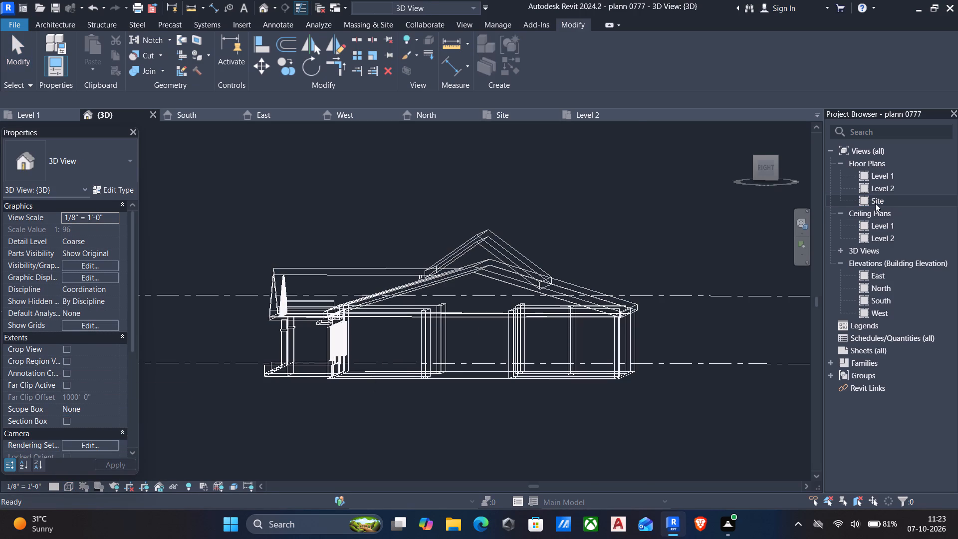
pyautogui.scroll(-11, 671, 304)
pyautogui.moveTo(663, 362); pyautogui.dragTo(672, 320, button='middle')
pyautogui.press('Escape')
pyautogui.scroll(7, 661, 338)
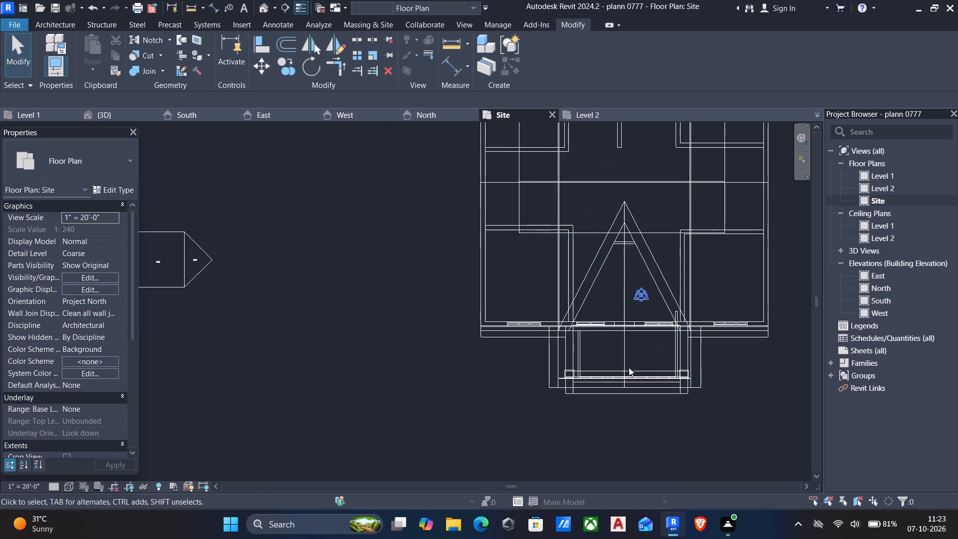
pyautogui.scroll(5, 630, 374)
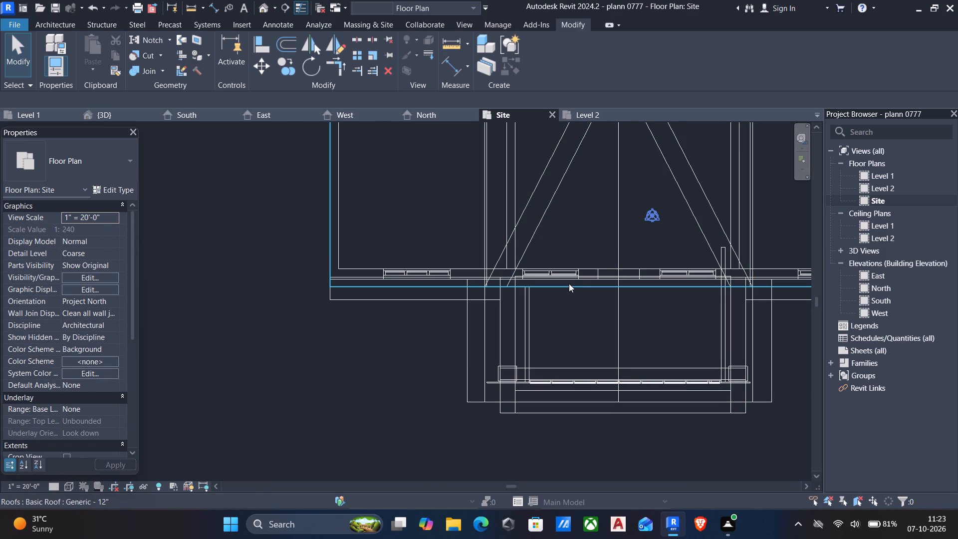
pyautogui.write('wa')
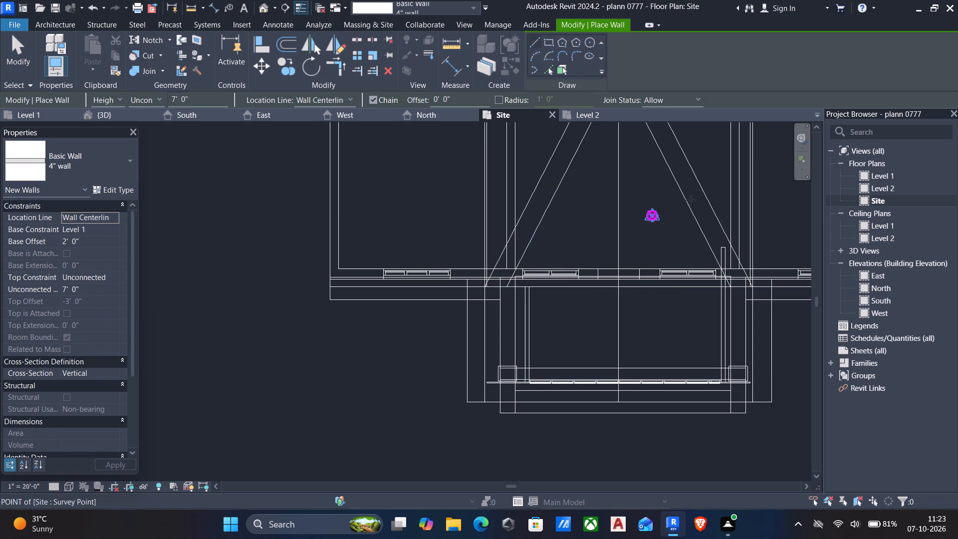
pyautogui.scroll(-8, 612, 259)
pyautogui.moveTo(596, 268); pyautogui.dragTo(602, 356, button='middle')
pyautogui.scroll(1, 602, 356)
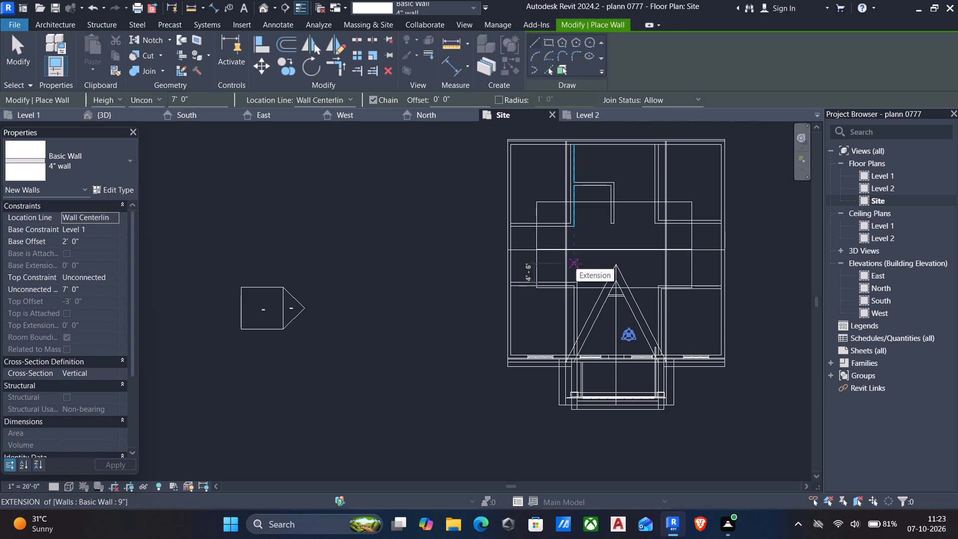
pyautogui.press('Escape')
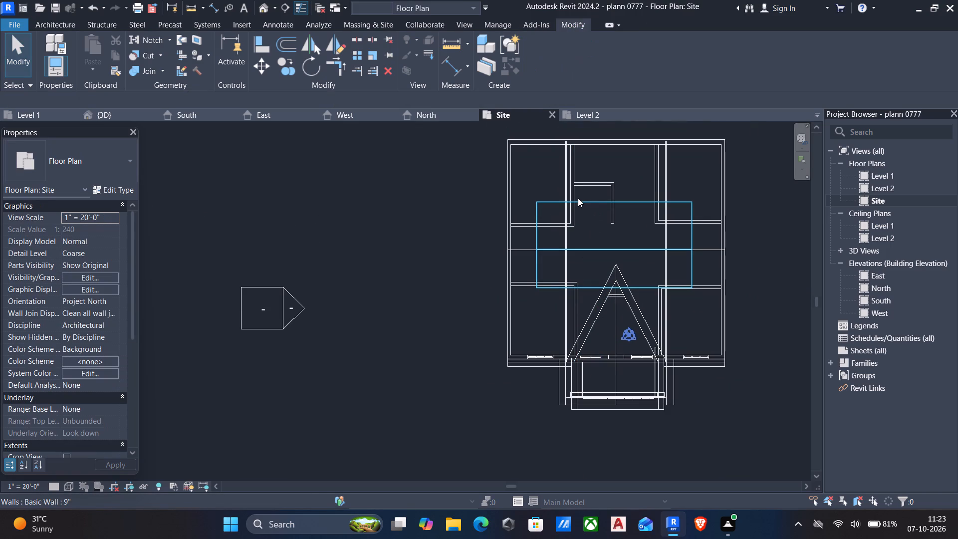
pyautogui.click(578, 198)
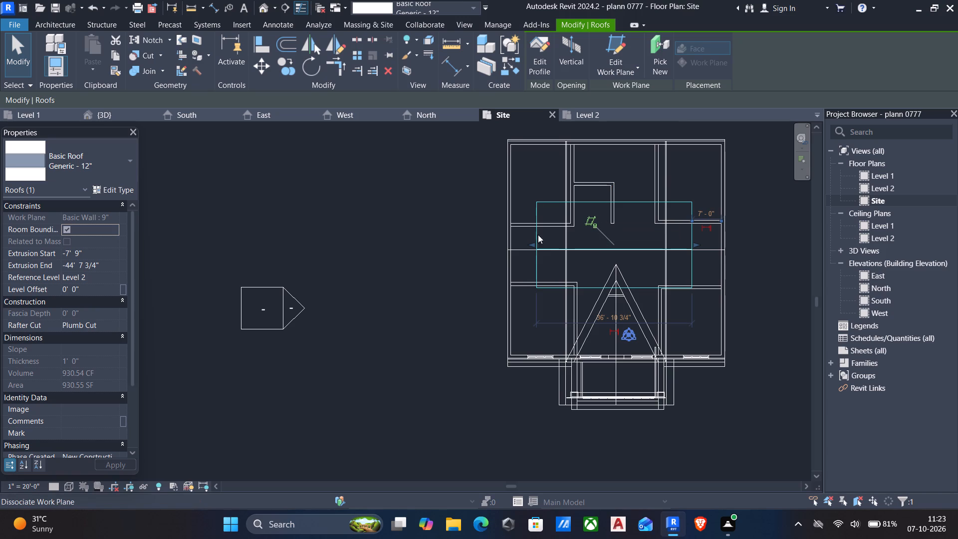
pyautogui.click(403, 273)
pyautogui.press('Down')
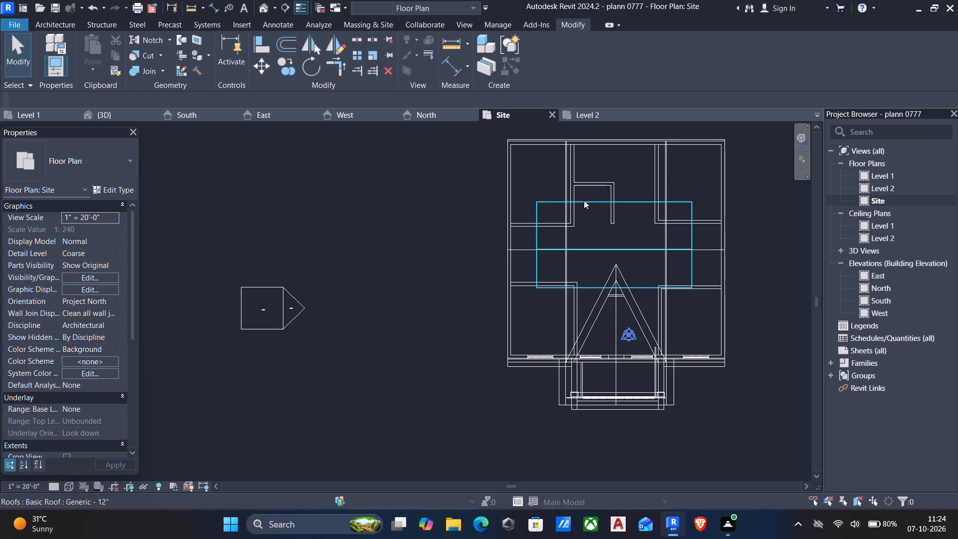
# Draw a rectangle of 4" walls, about 33 ft by 18 ft and 7'-0" high, just inside the upper roof's outline.
pyautogui.write('wa')
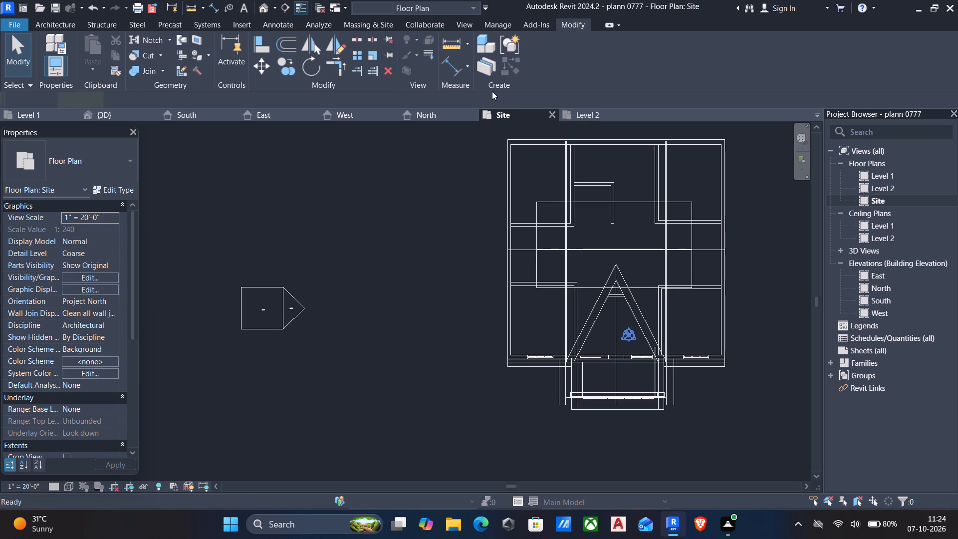
pyautogui.scroll(4, 482, 86)
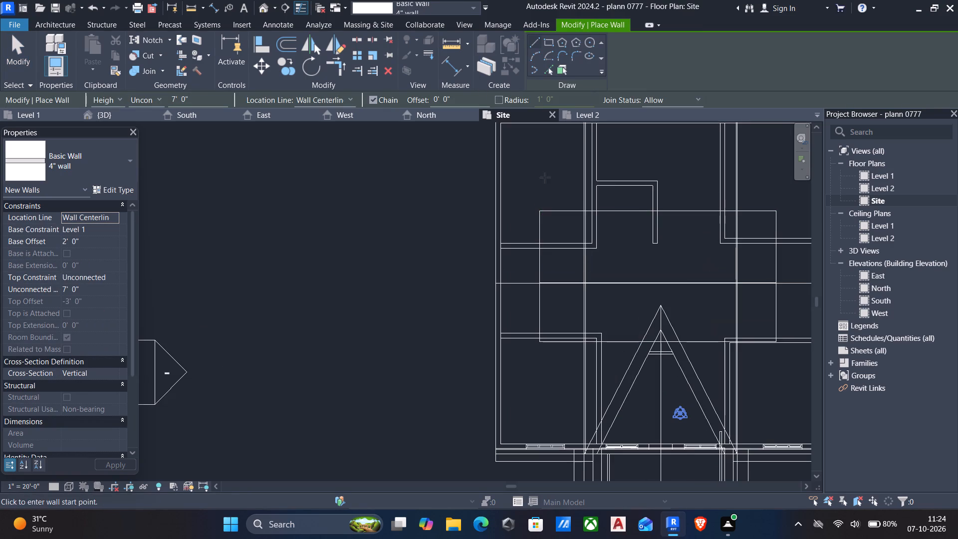
pyautogui.click(551, 44)
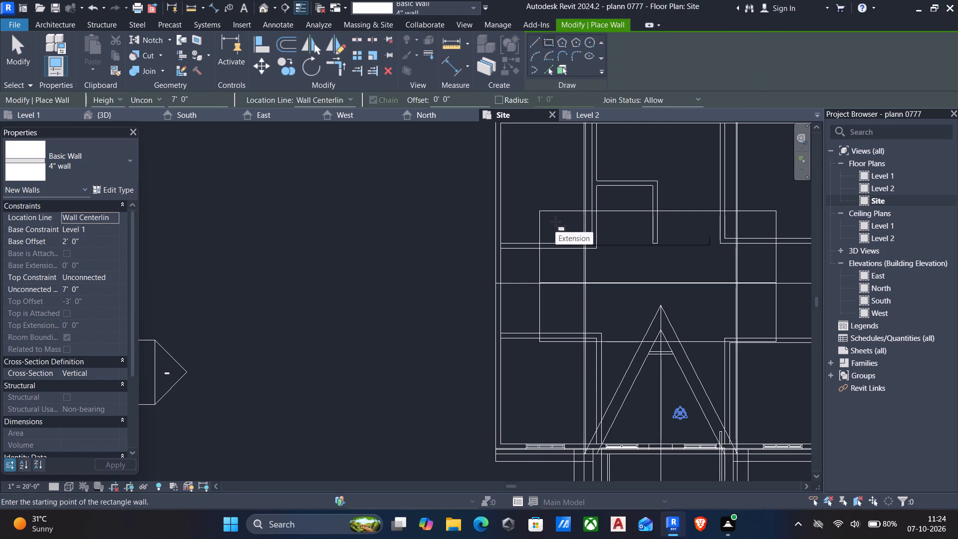
pyautogui.click(555, 222)
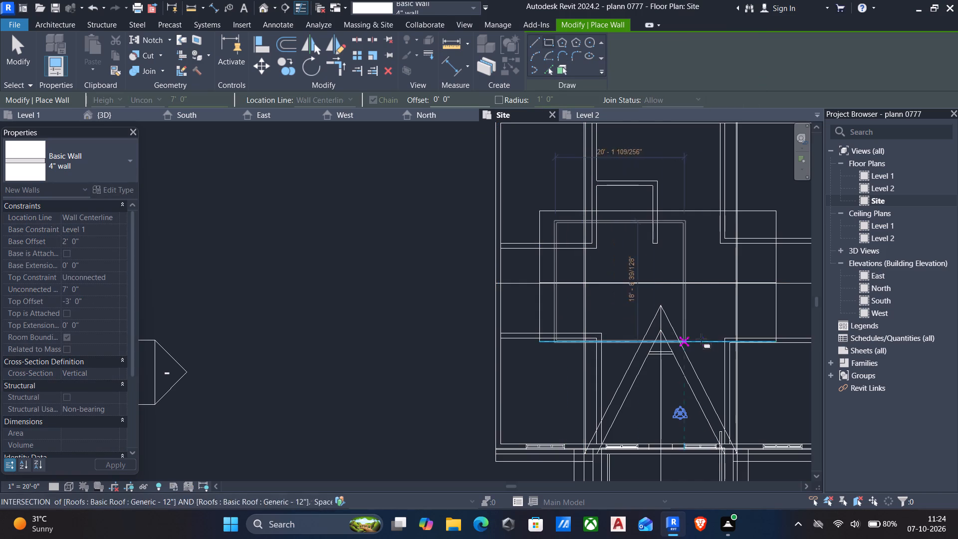
pyautogui.scroll(5, 761, 334)
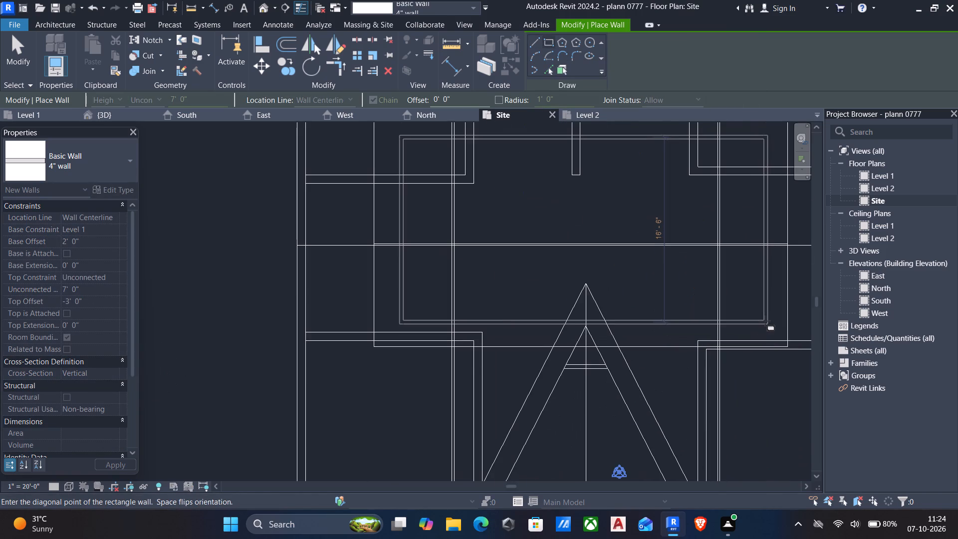
pyautogui.scroll(2, 765, 321)
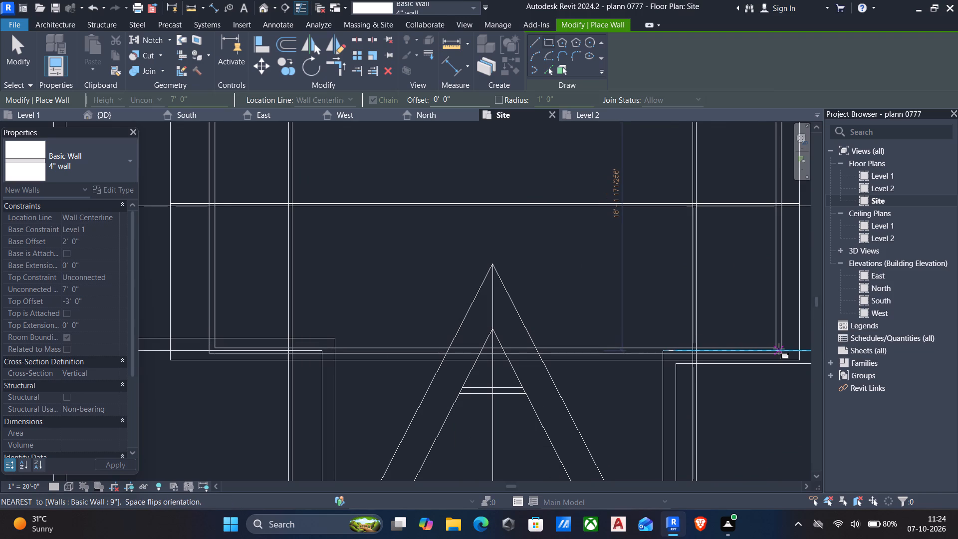
pyautogui.click(778, 349)
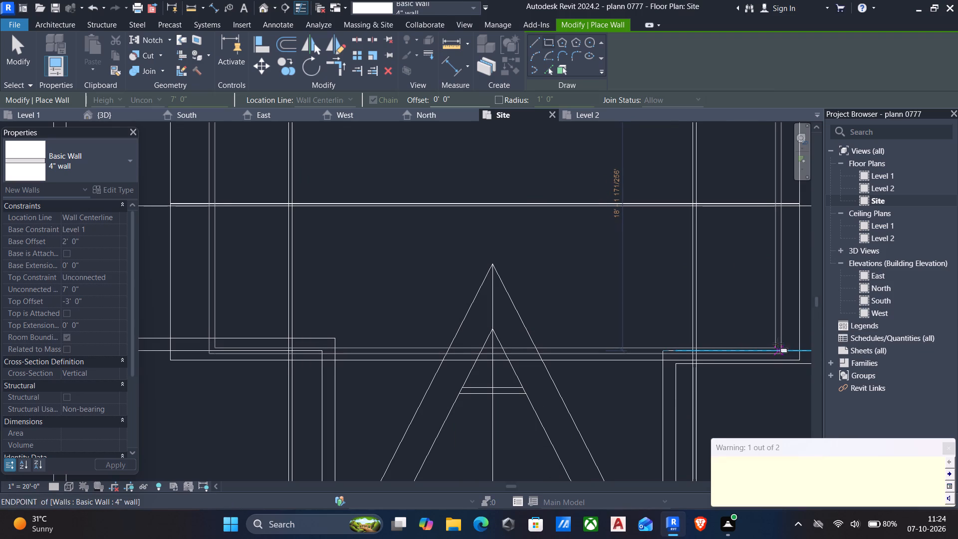
pyautogui.press('Escape')
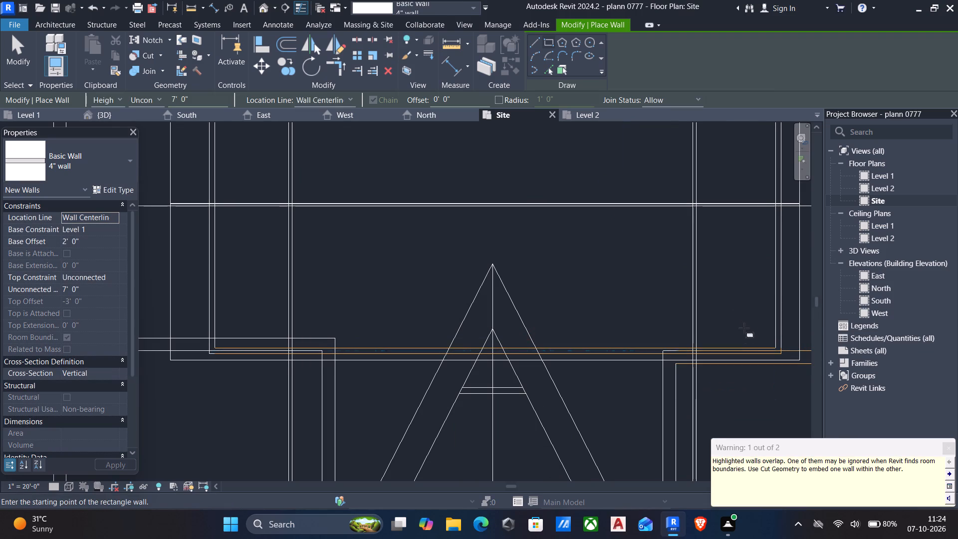
pyautogui.press('Escape')
# Nudge the new rectangle's south wall about 4" north, away from the overlapping 9" wall.
pyautogui.click(621, 350)
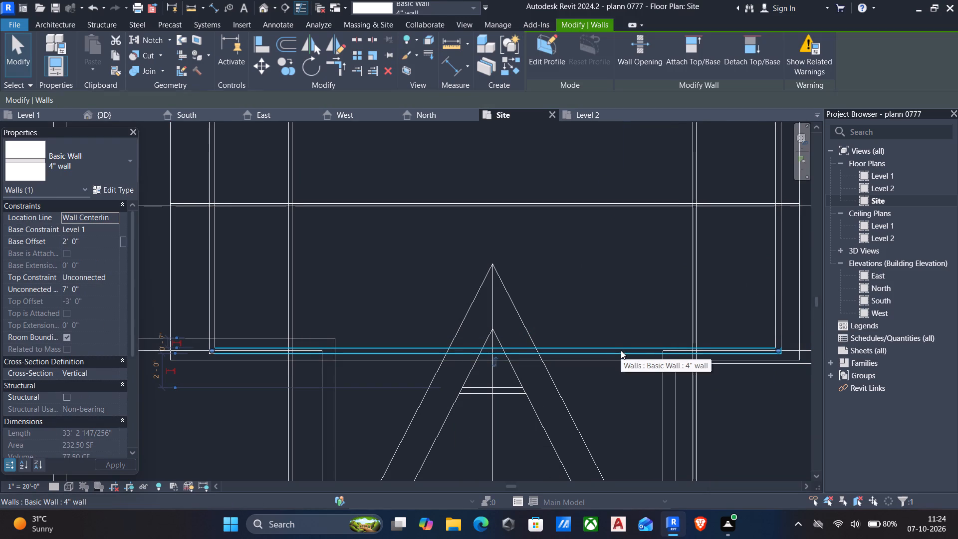
pyautogui.press('Home')
pyautogui.press('Up')
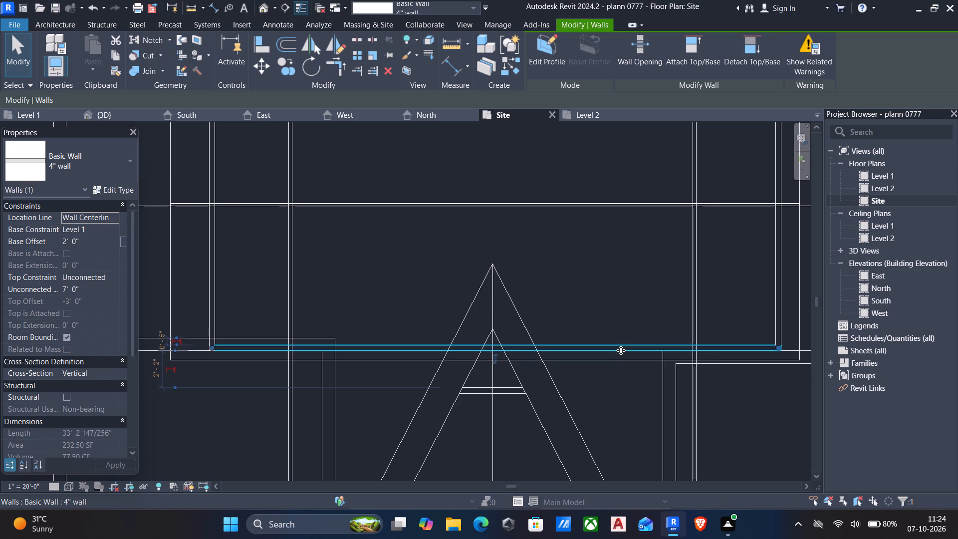
pyautogui.press('Up')
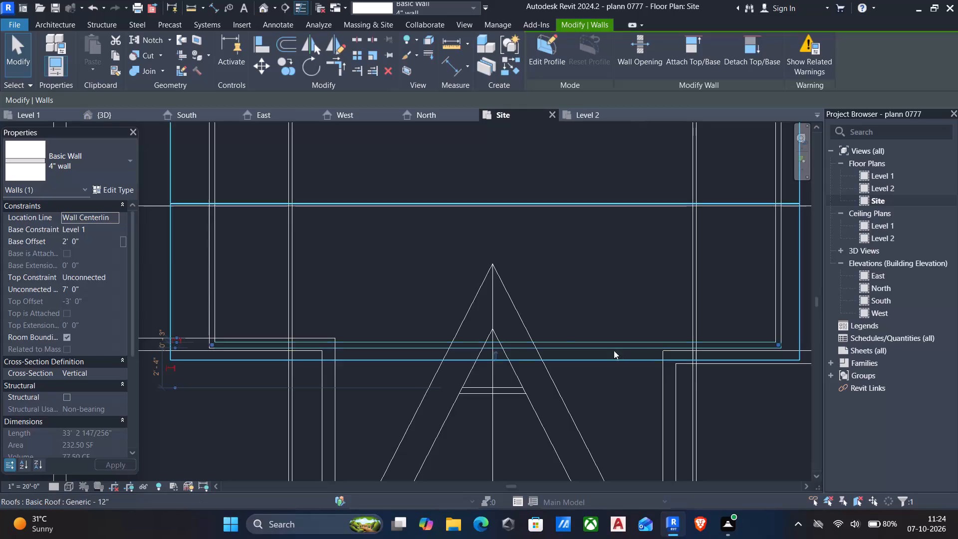
pyautogui.scroll(-1, 493, 311)
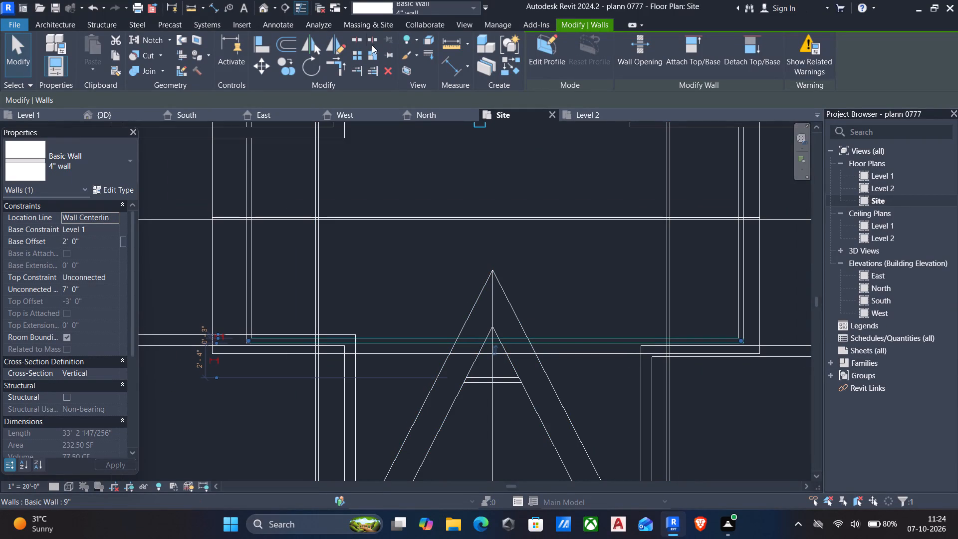
# Return to the 3D view and set its visual style to Shaded.
pyautogui.click(125, 115)
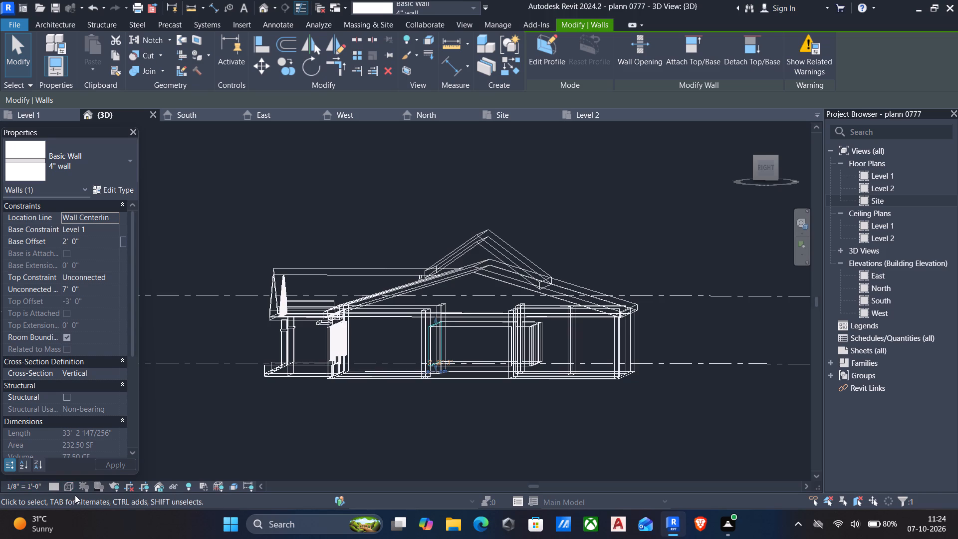
pyautogui.click(61, 485)
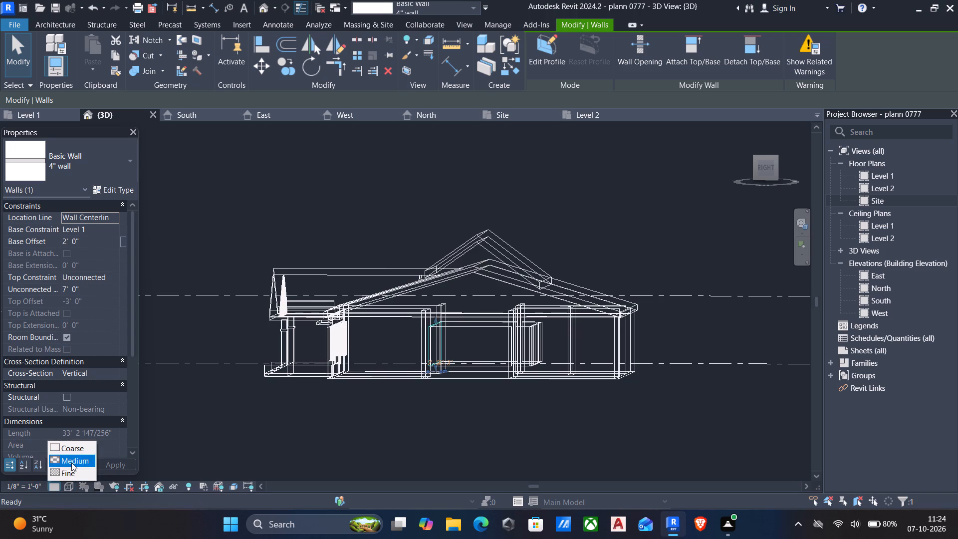
pyautogui.click(66, 487)
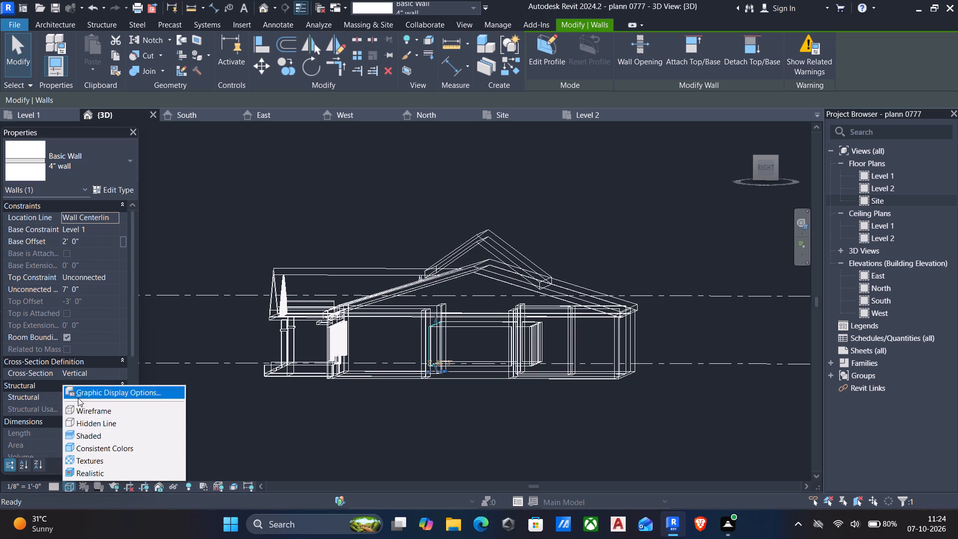
pyautogui.click(85, 432)
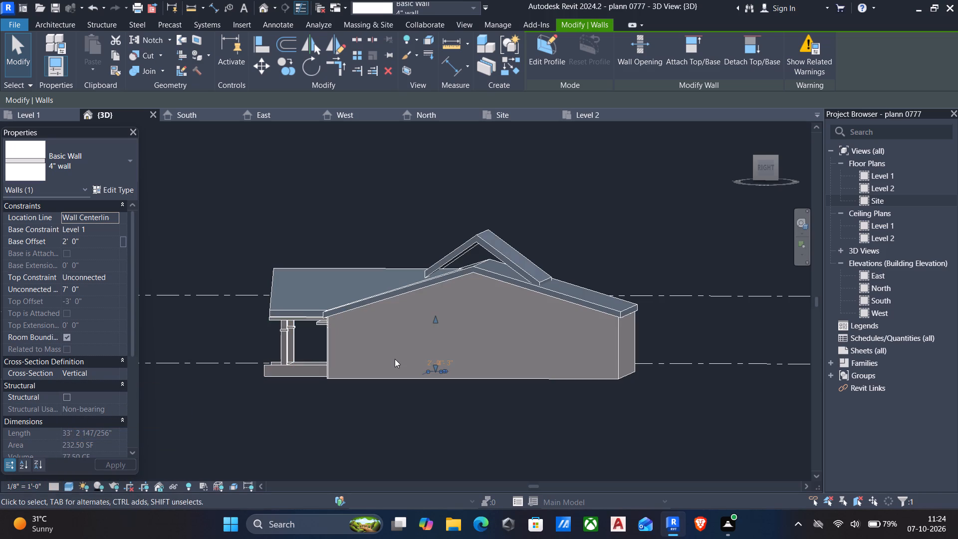
# Attach the tops of the four new 4" walls to the shorter upper roof, selecting the walls from beneath the house.
pyautogui.scroll(-3, 417, 384)
pyautogui.keyDown('shift'); pyautogui.moveTo(417, 387); pyautogui.dragTo(426, 369, button='middle'); pyautogui.keyUp('shift')
pyautogui.keyDown('shift'); pyautogui.scroll(-1, 421, 387); pyautogui.keyUp('shift')
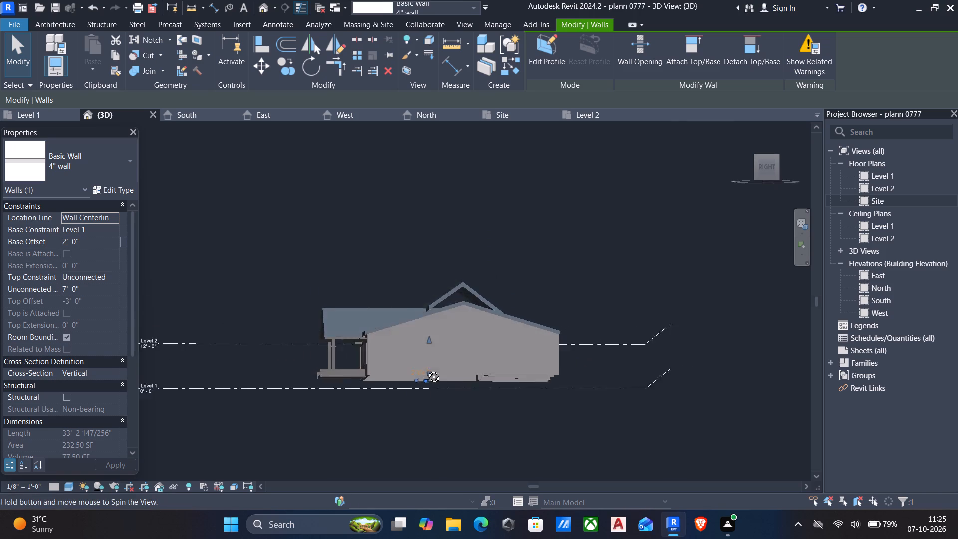
pyautogui.keyDown('shift'); pyautogui.moveTo(426, 369); pyautogui.dragTo(575, 221, button='middle'); pyautogui.keyUp('shift')
pyautogui.keyDown('shift'); pyautogui.moveTo(514, 357); pyautogui.dragTo(687, 471, button='middle'); pyautogui.keyUp('shift')
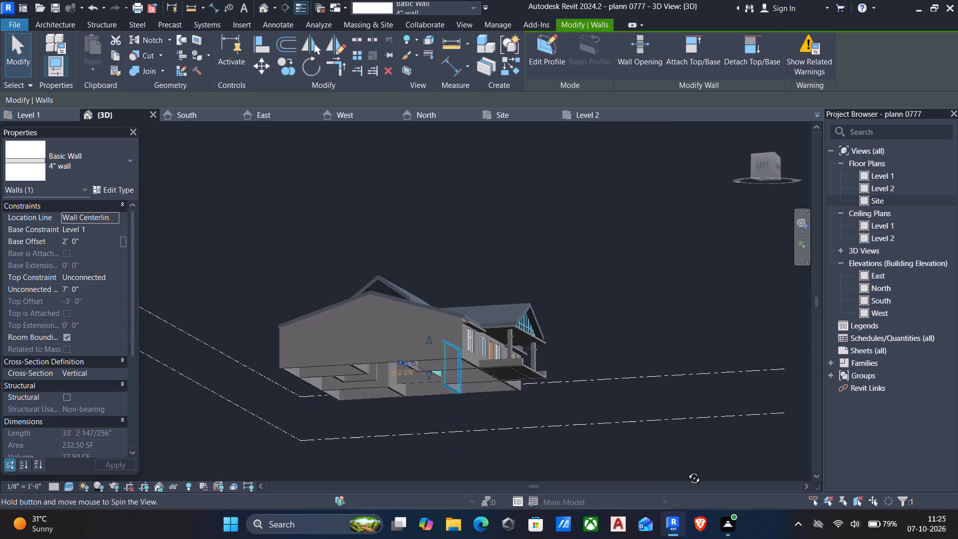
pyautogui.keyDown('shift'); pyautogui.moveTo(687, 471); pyautogui.dragTo(905, 248, button='middle'); pyautogui.keyUp('shift')
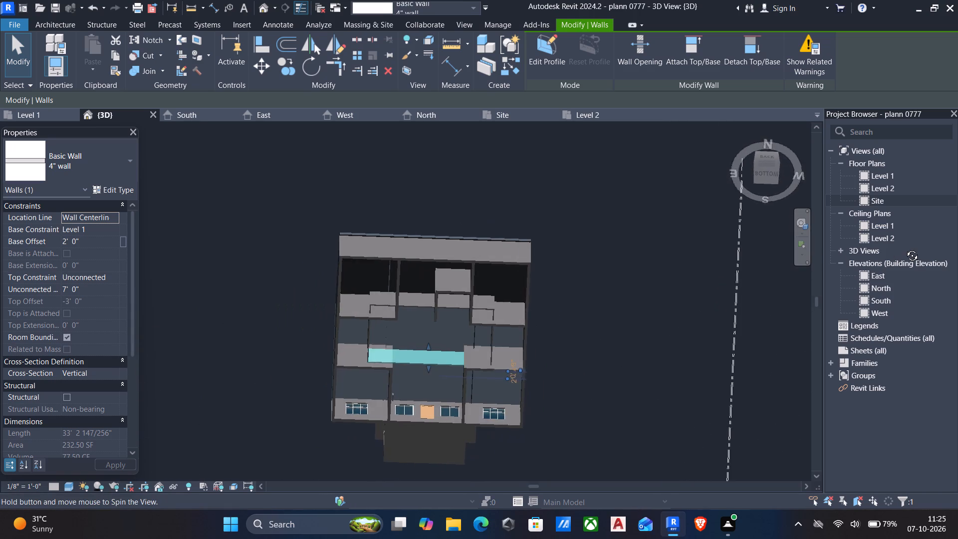
pyautogui.keyDown('shift'); pyautogui.moveTo(905, 248); pyautogui.dragTo(957, 295, button='middle'); pyautogui.keyUp('shift')
pyautogui.keyDown('shift'); pyautogui.middleClick(671, 302); pyautogui.keyUp('shift')
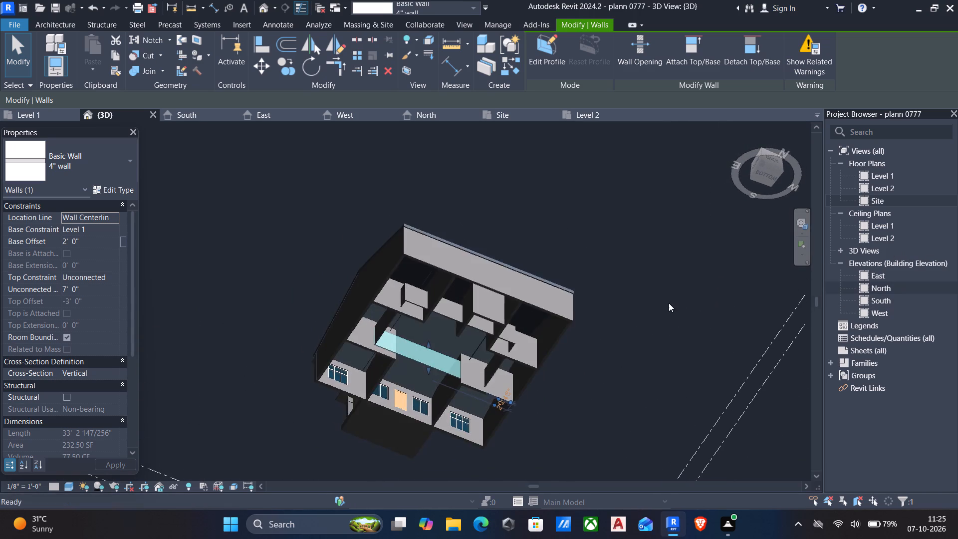
pyautogui.moveTo(669, 302); pyautogui.dragTo(268, 359, button='middle')
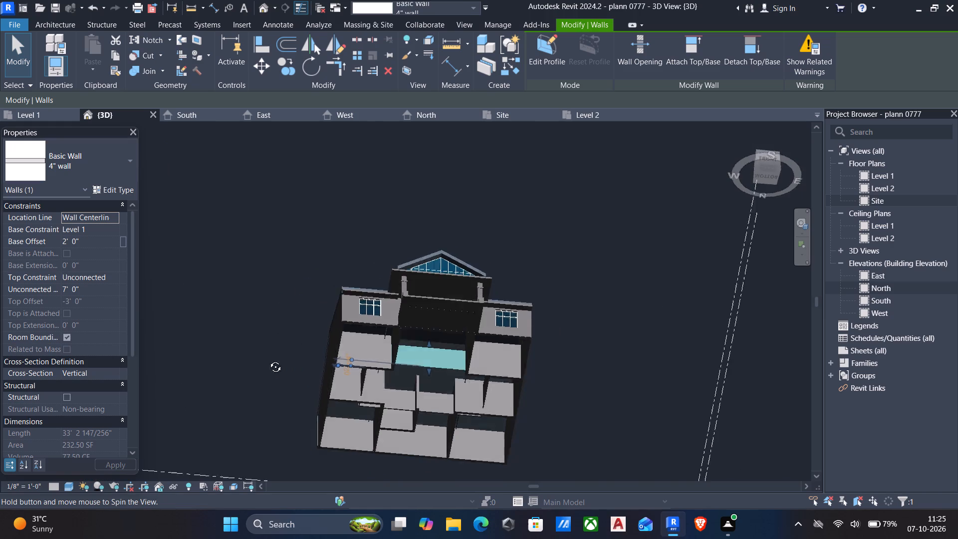
pyautogui.moveTo(268, 359); pyautogui.dragTo(321, 429, button='middle')
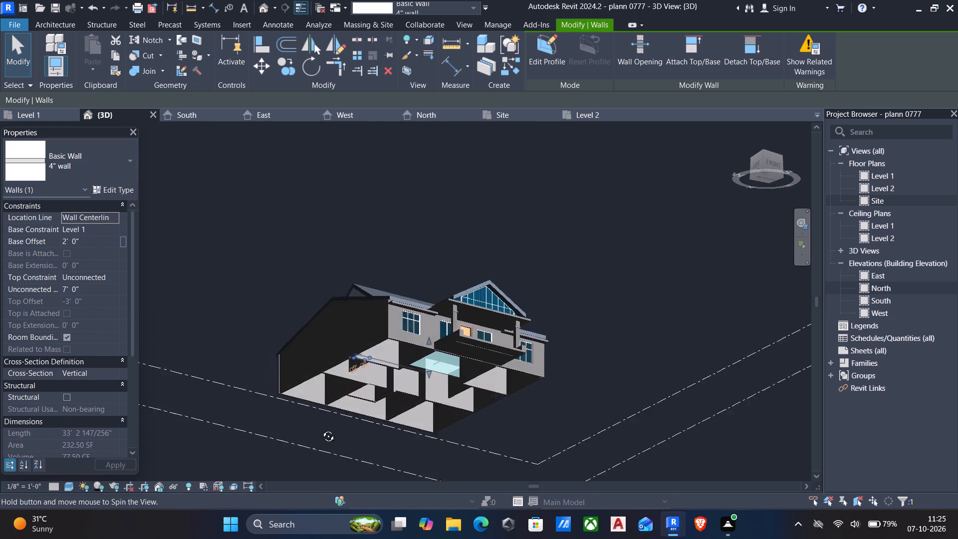
pyautogui.moveTo(321, 429); pyautogui.dragTo(260, 322, button='middle')
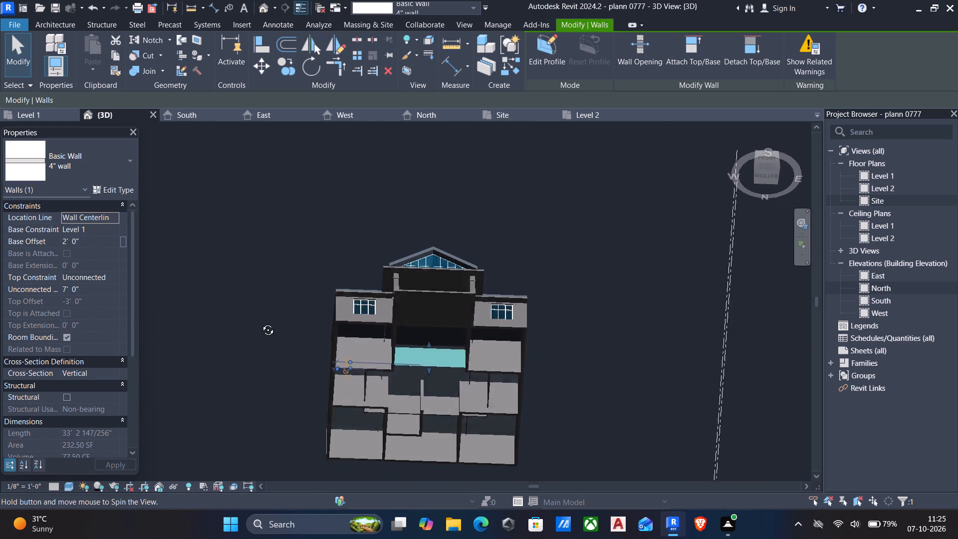
pyautogui.moveTo(260, 322); pyautogui.dragTo(242, 333, button='middle')
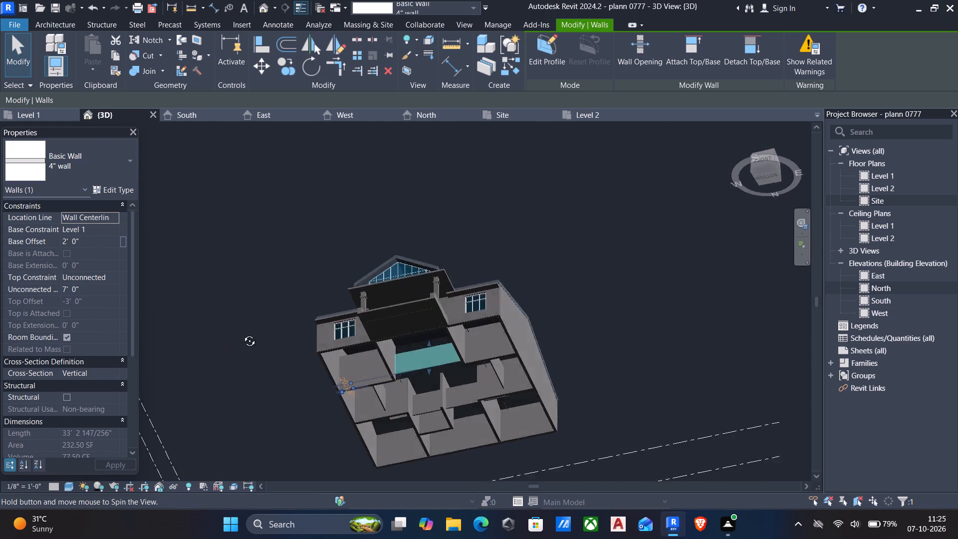
pyautogui.moveTo(242, 333); pyautogui.dragTo(320, 314, button='middle')
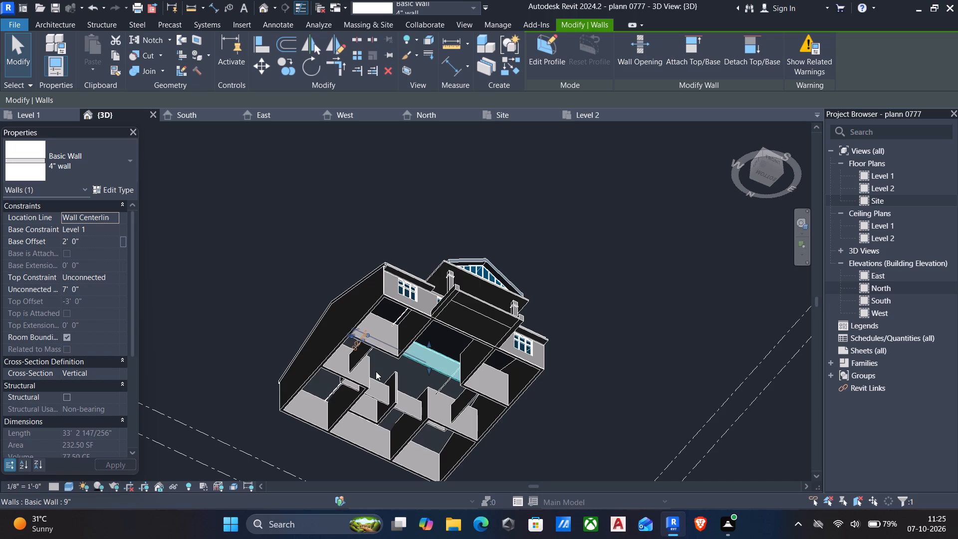
pyautogui.keyDown('ctrl'); pyautogui.click(364, 357); pyautogui.keyUp('ctrl')
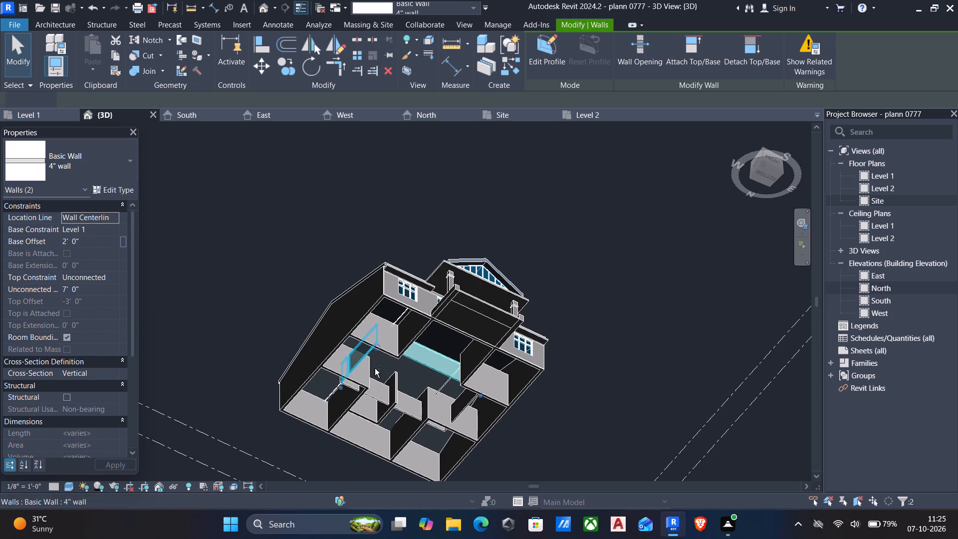
pyautogui.keyDown('ctrl'); pyautogui.click(467, 400); pyautogui.keyUp('ctrl')
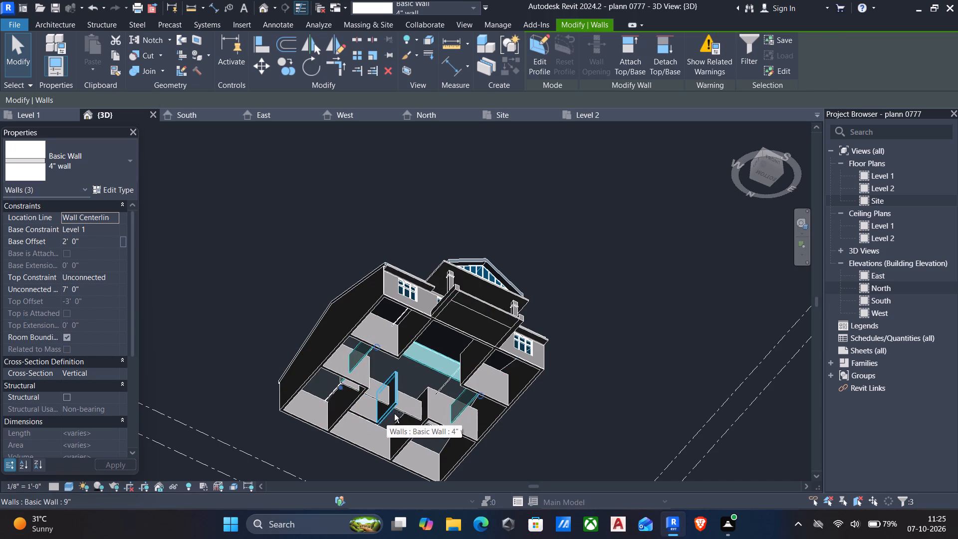
pyautogui.keyDown('ctrl'); pyautogui.click(400, 407); pyautogui.keyUp('ctrl')
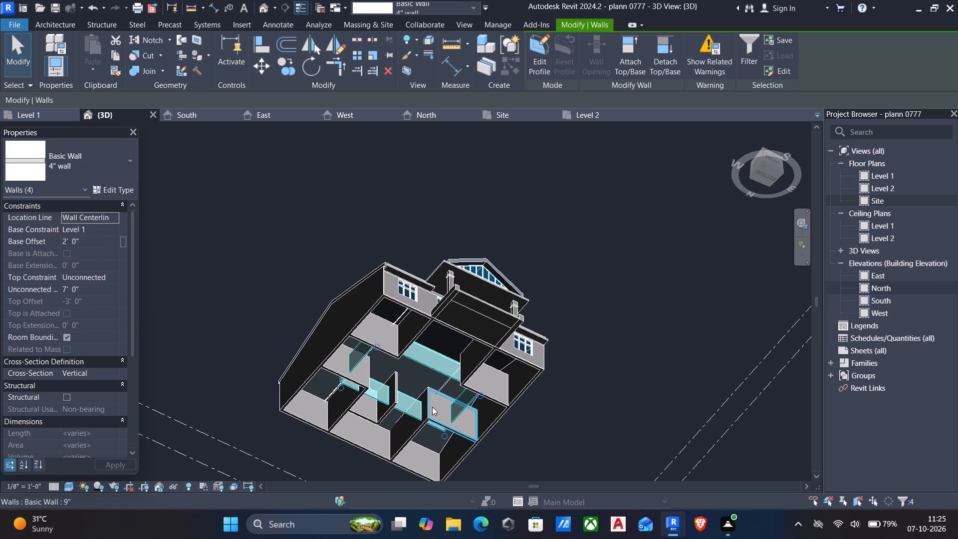
pyautogui.scroll(-3, 432, 406)
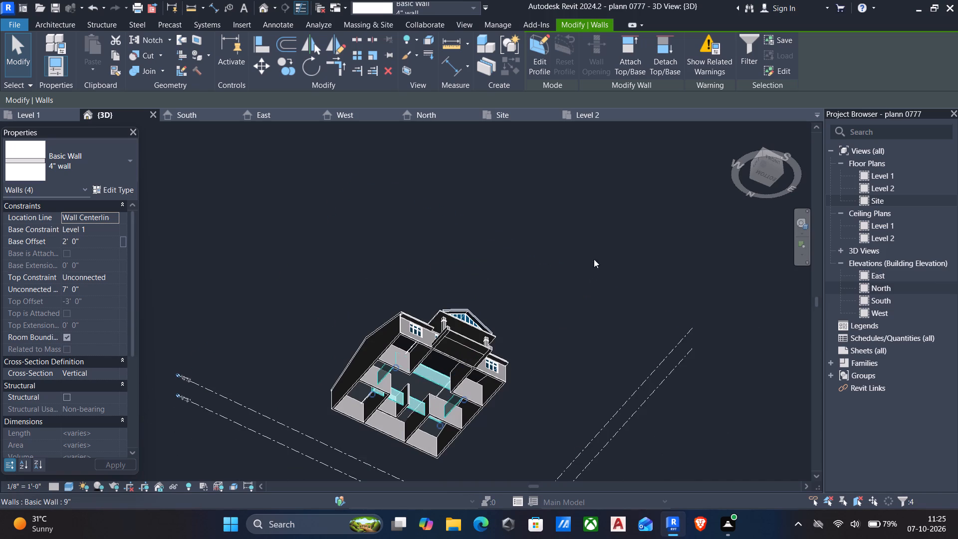
pyautogui.scroll(-2, 619, 211)
pyautogui.moveTo(619, 211); pyautogui.dragTo(487, 401, button='middle')
pyautogui.keyDown('shift'); pyautogui.scroll(-1, 549, 319); pyautogui.keyUp('shift')
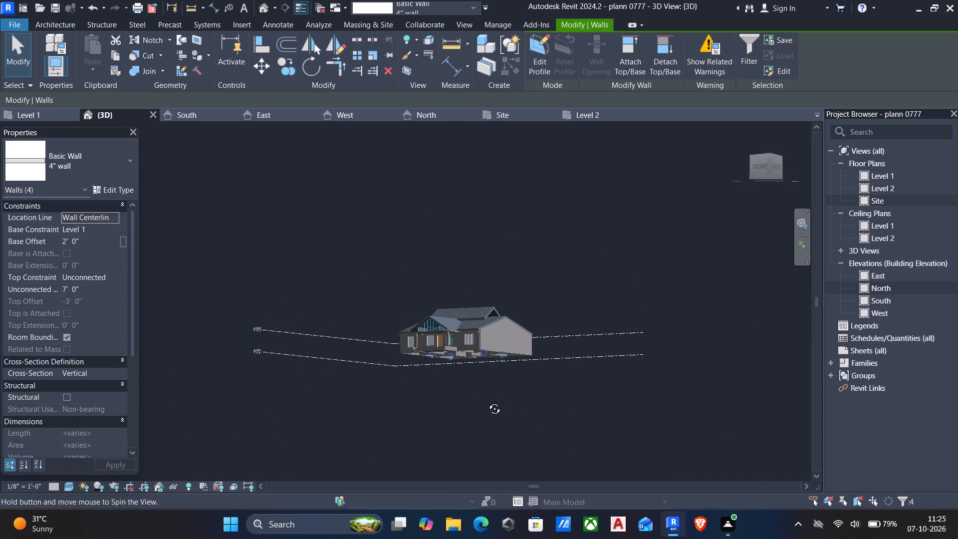
pyautogui.moveTo(487, 401); pyautogui.dragTo(453, 409, button='middle')
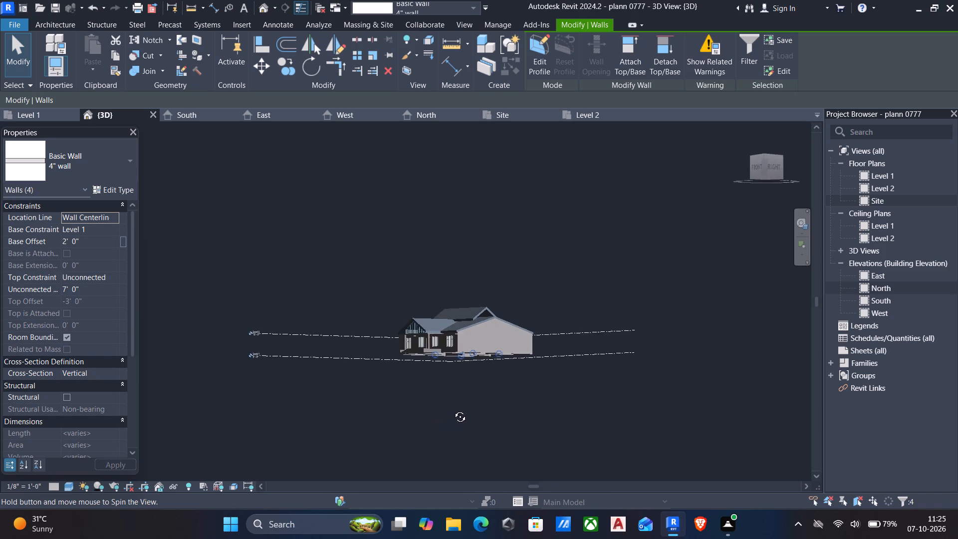
pyautogui.moveTo(453, 409); pyautogui.dragTo(493, 410, button='middle')
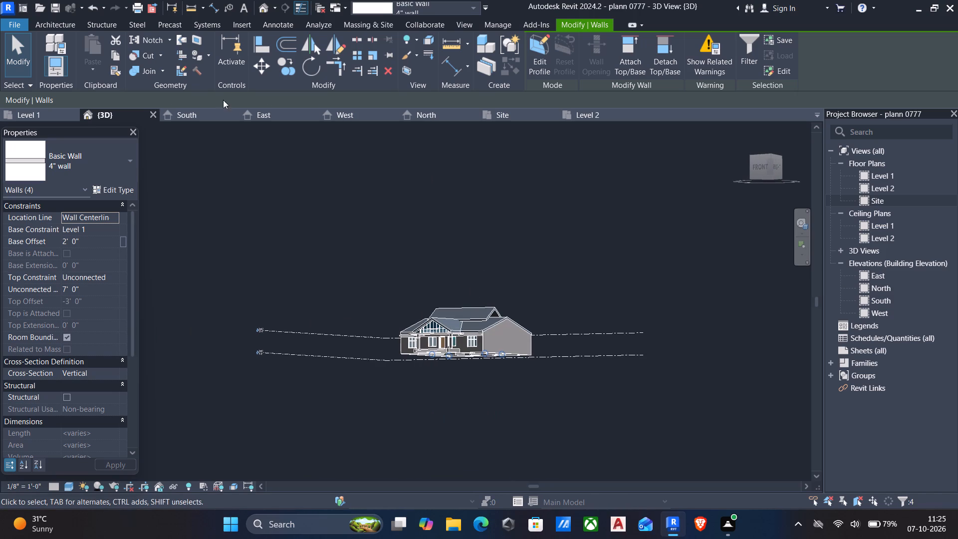
pyautogui.click(626, 55)
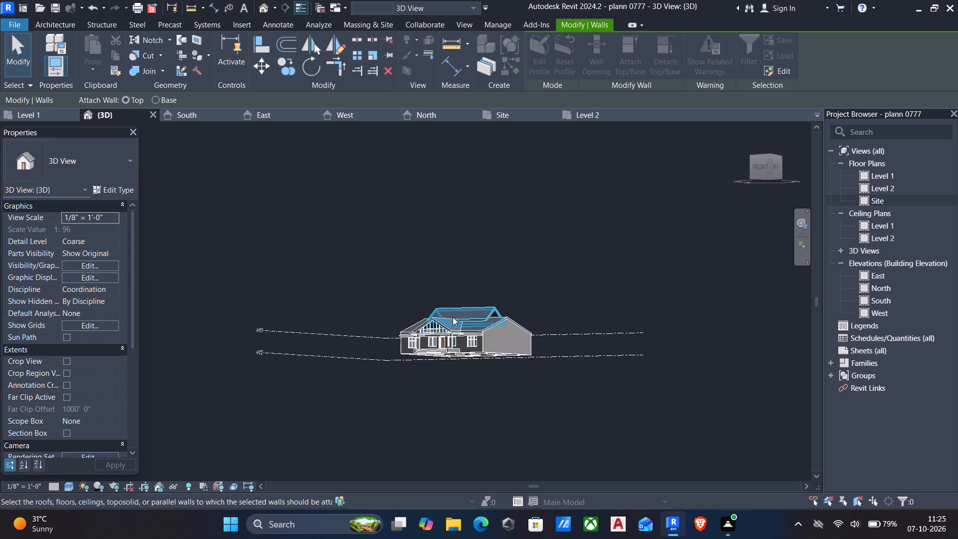
pyautogui.scroll(5, 518, 320)
pyautogui.scroll(4, 483, 298)
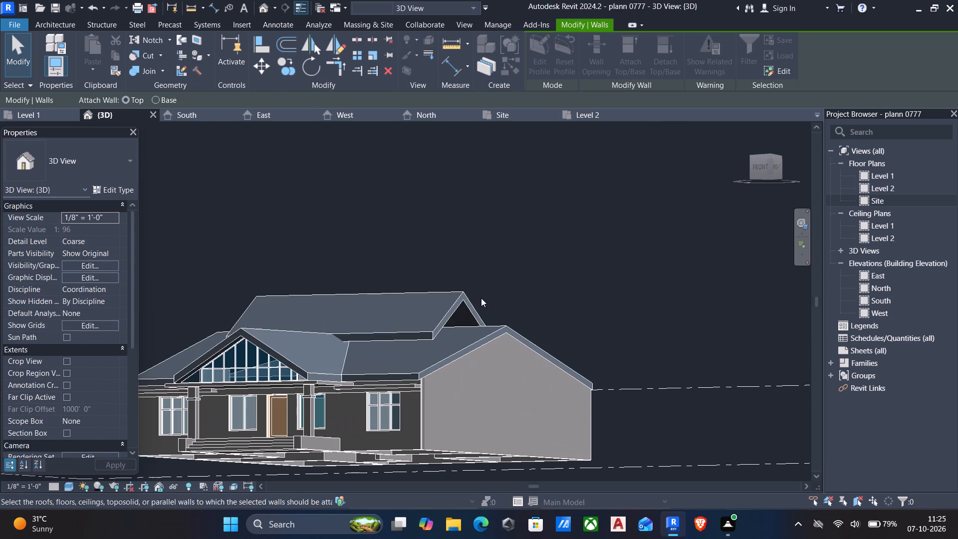
pyautogui.click(455, 298)
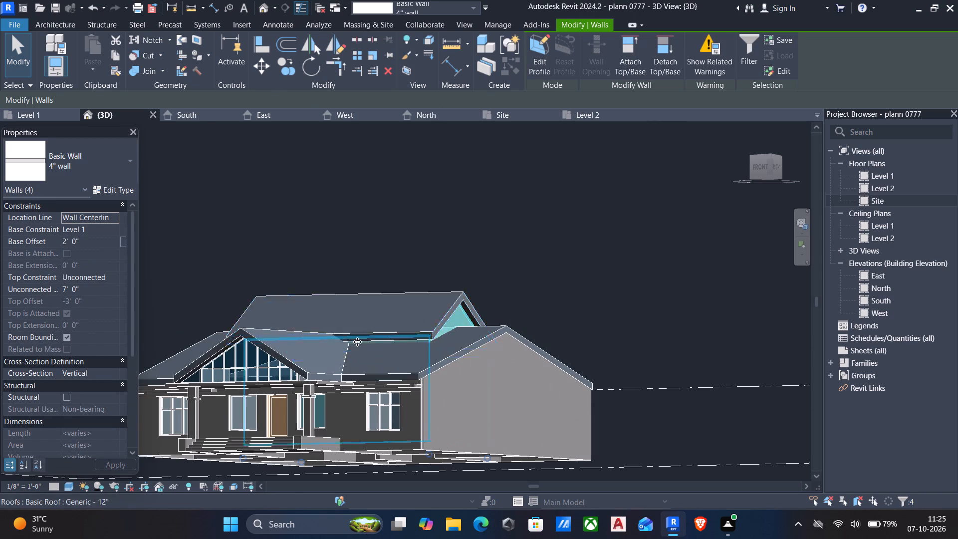
# Attach the bases of the same four 4" walls to the main lower roof and clear the selection.
pyautogui.scroll(-5, 357, 343)
pyautogui.keyDown('shift'); pyautogui.moveTo(364, 352); pyautogui.dragTo(530, 423, button='middle'); pyautogui.keyUp('shift')
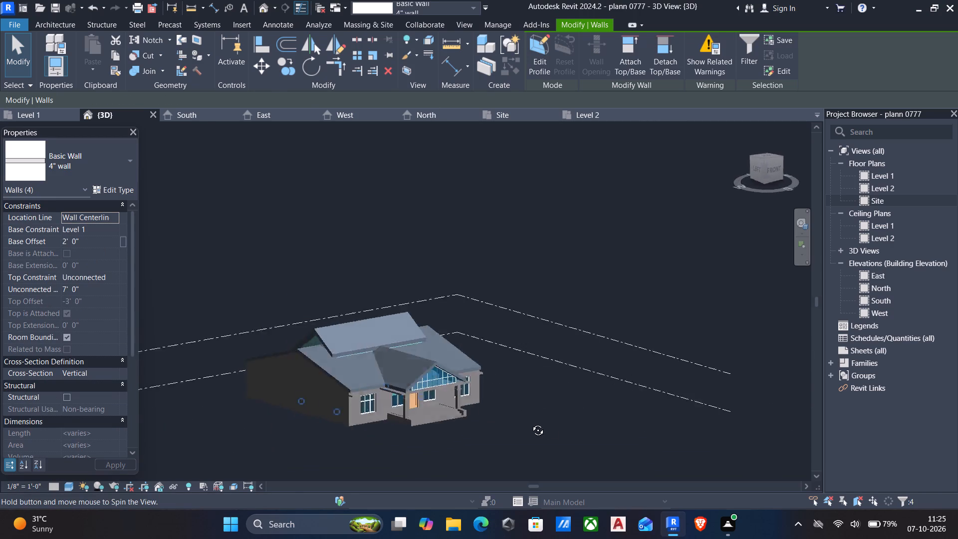
pyautogui.keyDown('shift'); pyautogui.moveTo(530, 423); pyautogui.dragTo(648, 389, button='middle'); pyautogui.keyUp('shift')
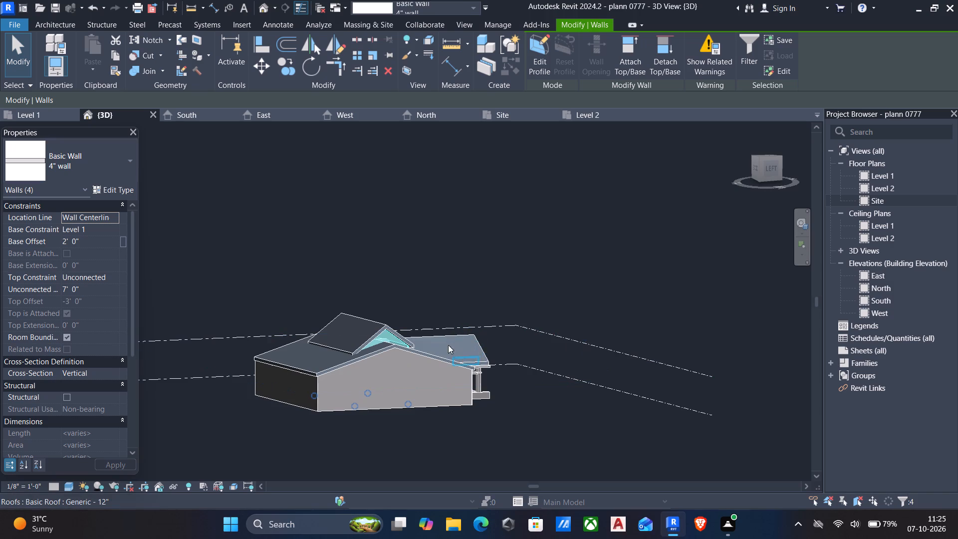
pyautogui.scroll(3, 456, 357)
pyautogui.keyDown('shift'); pyautogui.moveTo(449, 374); pyautogui.dragTo(434, 367, button='middle'); pyautogui.keyUp('shift')
pyautogui.keyDown('shift'); pyautogui.scroll(-1, 441, 367); pyautogui.keyUp('shift')
pyautogui.moveTo(435, 406); pyautogui.dragTo(428, 404, button='middle')
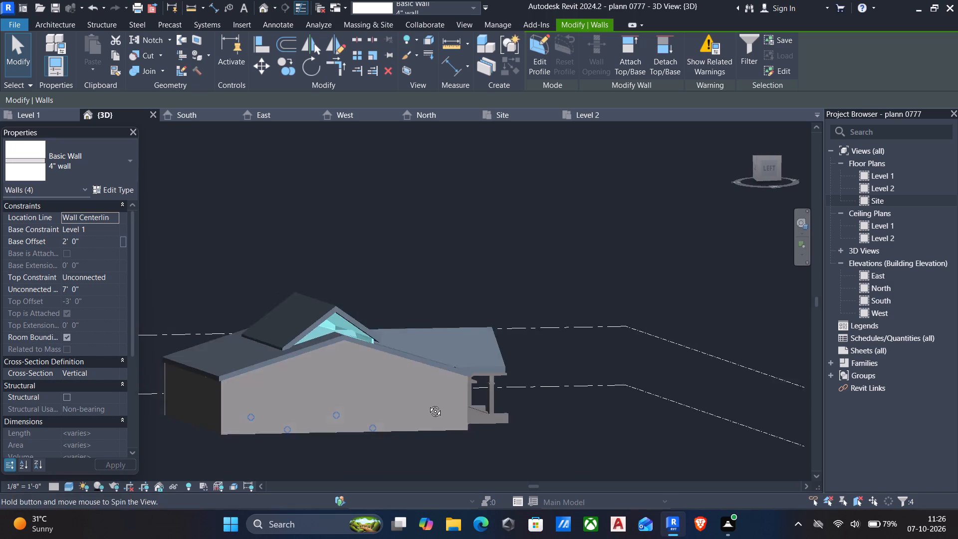
pyautogui.moveTo(428, 404); pyautogui.dragTo(411, 387, button='middle')
pyautogui.scroll(7, 399, 383)
pyautogui.scroll(-5, 301, 307)
pyautogui.moveTo(301, 307); pyautogui.dragTo(431, 324, button='middle')
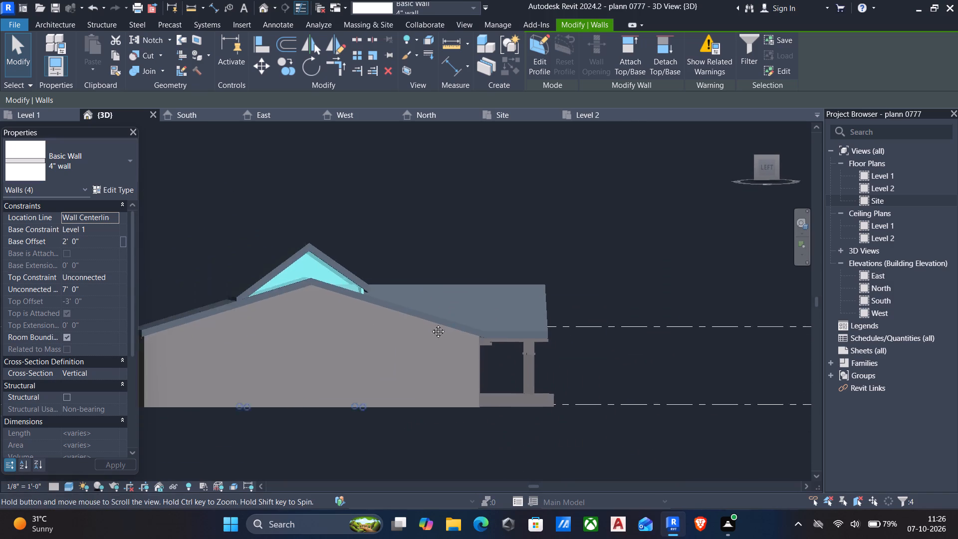
pyautogui.moveTo(431, 324); pyautogui.dragTo(564, 350, button='middle')
pyautogui.scroll(2, 572, 356)
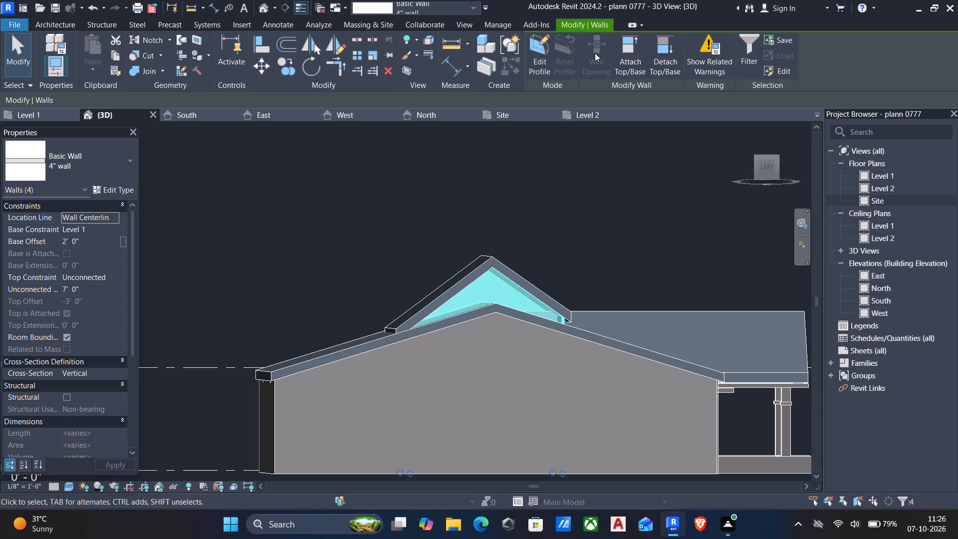
pyautogui.click(632, 63)
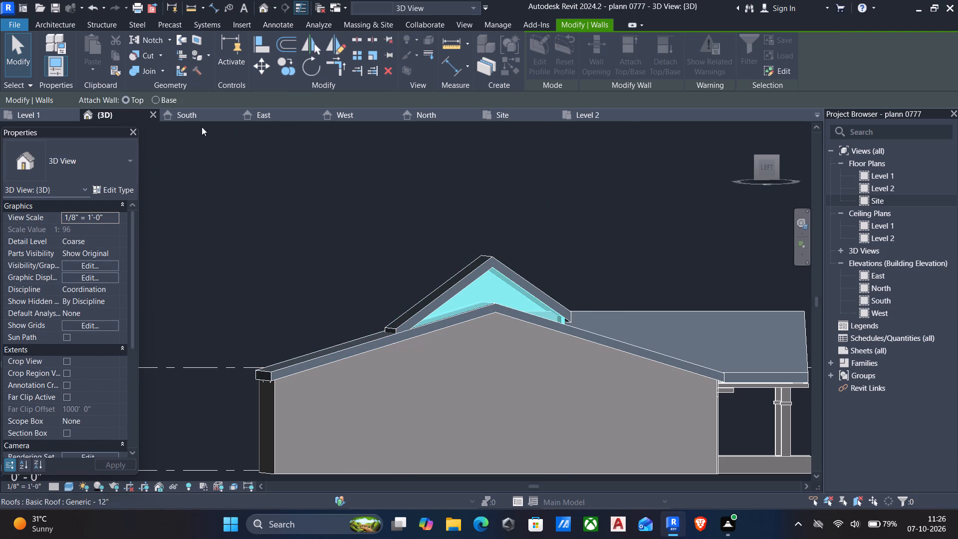
pyautogui.click(152, 101)
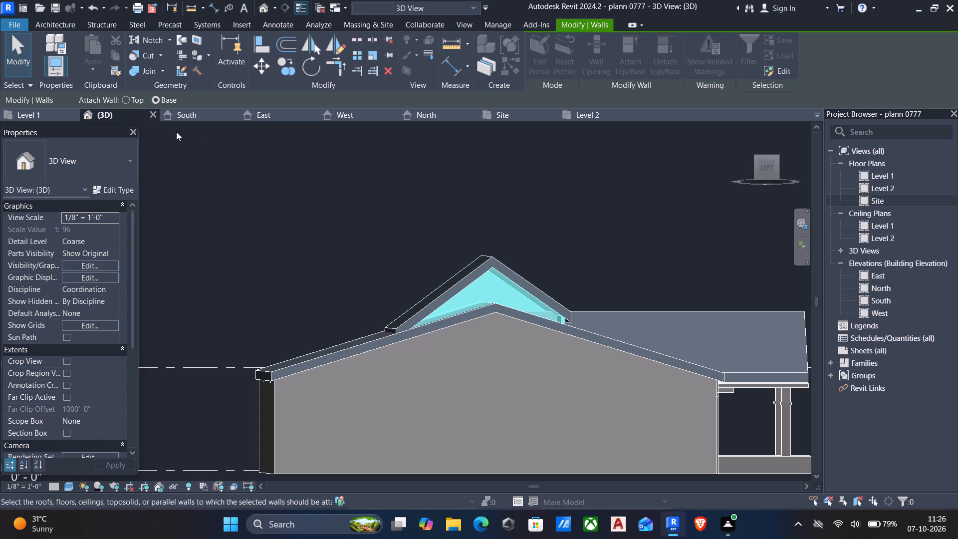
pyautogui.click(454, 320)
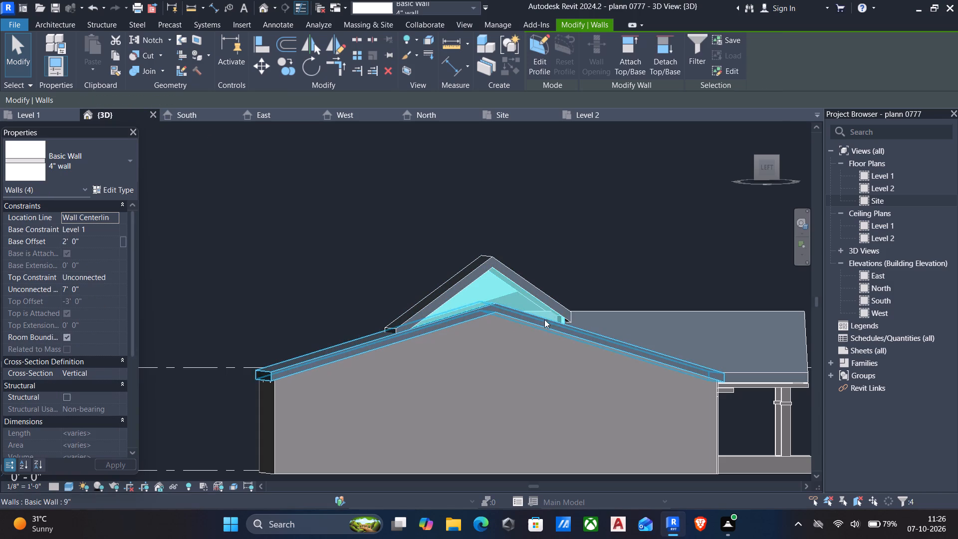
pyautogui.press('Escape')
# Examine the 4" walls between the upper and lower roofs from the front and both gable ends.
pyautogui.scroll(-3, 534, 318)
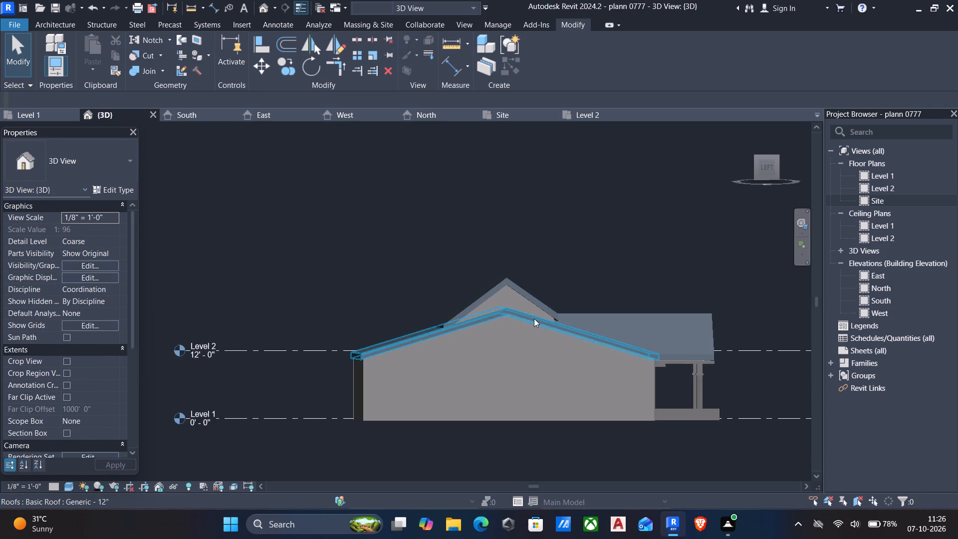
pyautogui.scroll(-1, 609, 319)
pyautogui.keyDown('shift'); pyautogui.moveTo(612, 319); pyautogui.dragTo(247, 334, button='middle'); pyautogui.keyUp('shift')
pyautogui.scroll(4, 428, 343)
pyautogui.keyDown('shift'); pyautogui.moveTo(517, 311); pyautogui.dragTo(651, 278, button='middle'); pyautogui.keyUp('shift')
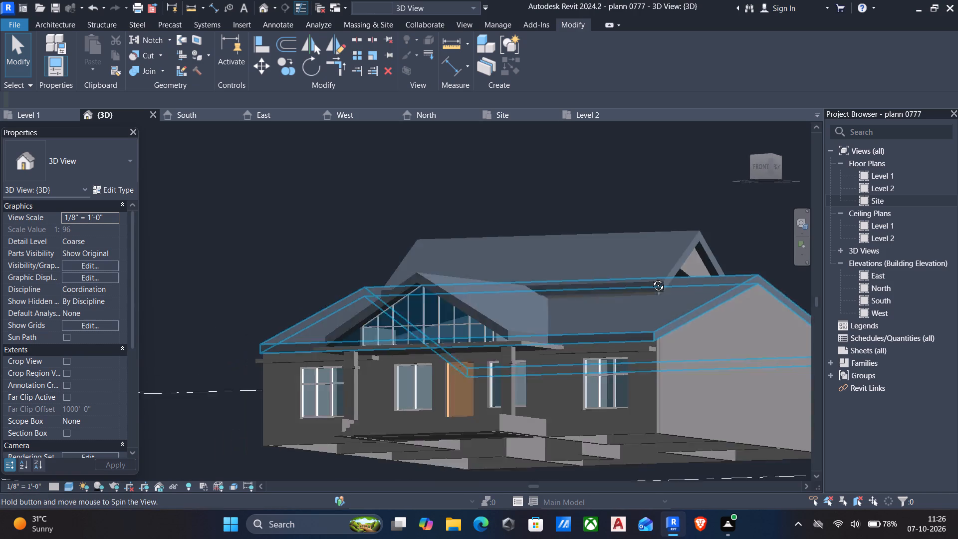
pyautogui.keyDown('shift'); pyautogui.moveTo(651, 278); pyautogui.dragTo(859, 345, button='middle'); pyautogui.keyUp('shift')
pyautogui.scroll(4, 796, 356)
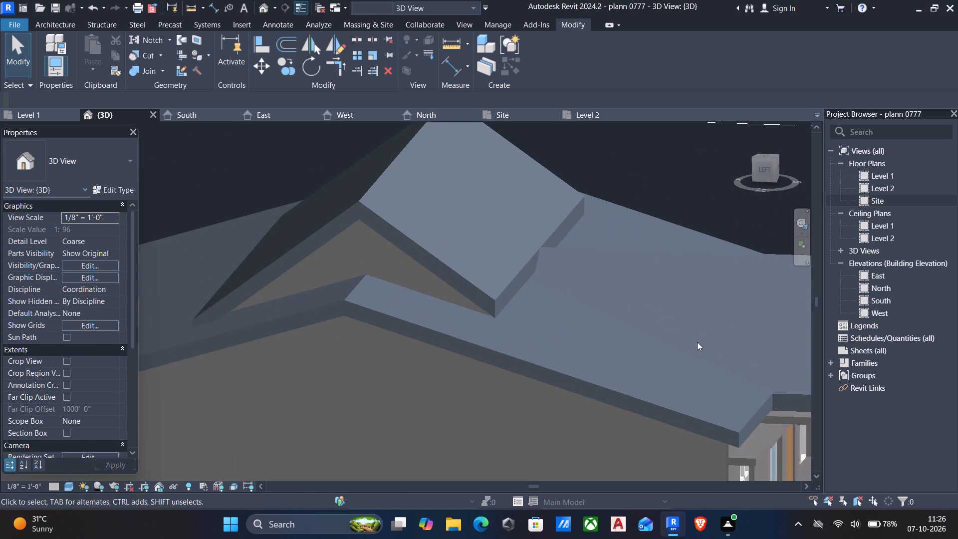
pyautogui.scroll(-5, 696, 341)
pyautogui.keyDown('shift'); pyautogui.moveTo(698, 342); pyautogui.dragTo(368, 291, button='middle'); pyautogui.keyUp('shift')
pyautogui.scroll(2, 498, 305)
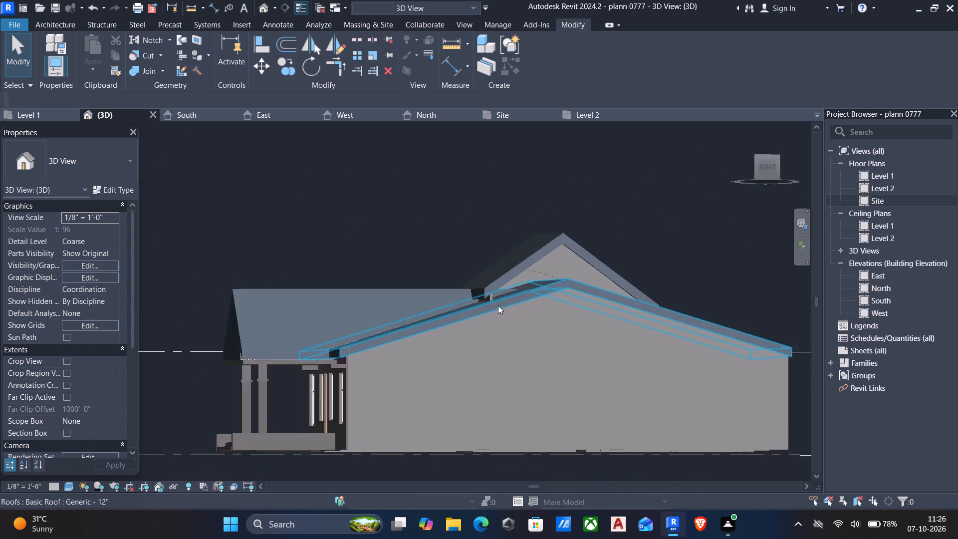
# Delete the 4" gable-end wall under the east end of the shorter upper roof.
pyautogui.scroll(2, 498, 305)
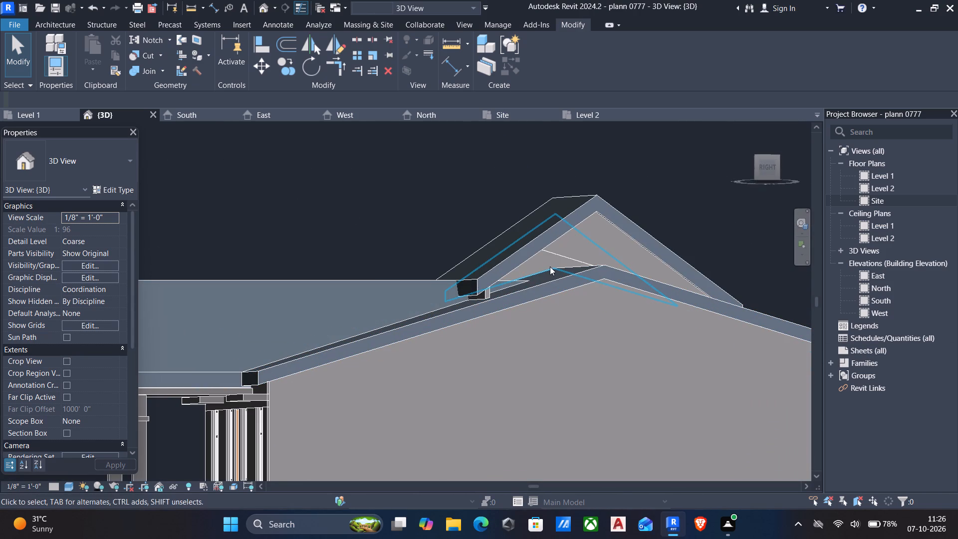
pyautogui.click(550, 267)
pyautogui.scroll(6, 543, 264)
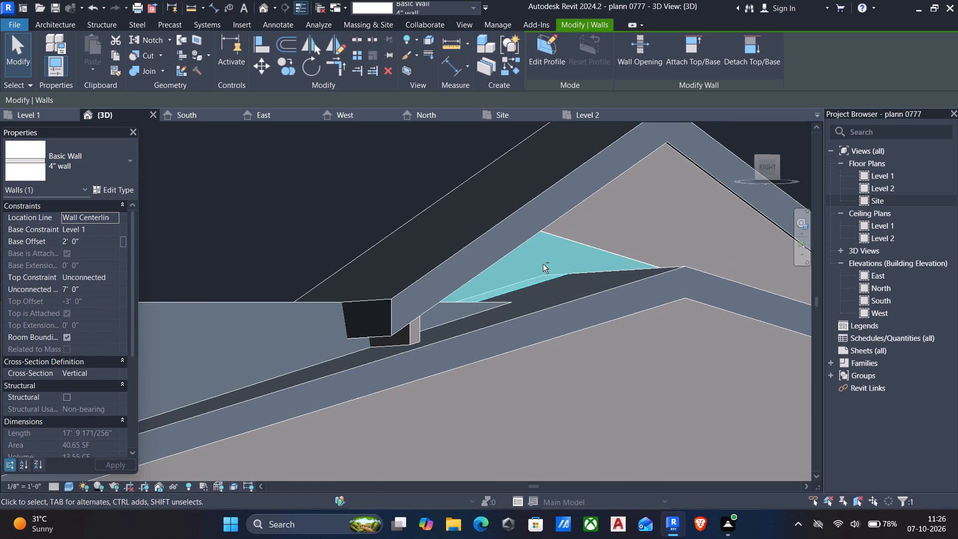
pyautogui.keyDown('shift'); pyautogui.scroll(-5, 573, 311); pyautogui.keyUp('shift')
pyautogui.moveTo(574, 311); pyautogui.dragTo(391, 295, button='middle')
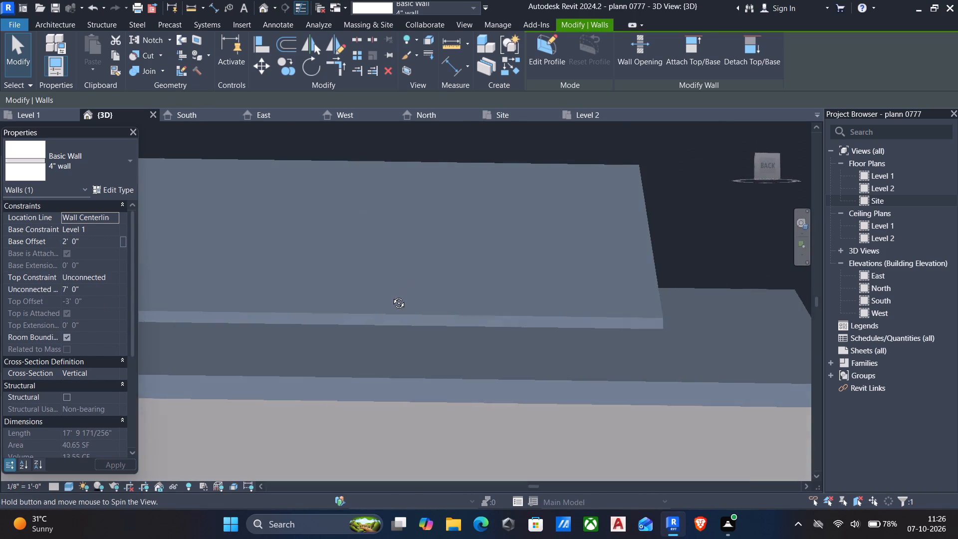
pyautogui.moveTo(391, 295); pyautogui.dragTo(556, 310, button='middle')
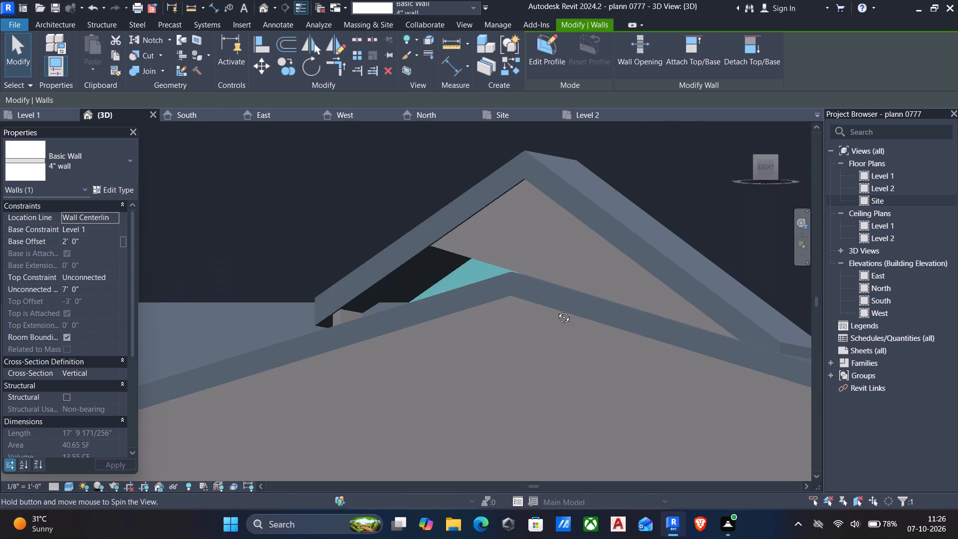
pyautogui.moveTo(556, 310); pyautogui.dragTo(556, 310, button='middle')
pyautogui.keyDown('shift'); pyautogui.scroll(4, 556, 310); pyautogui.keyUp('shift')
pyautogui.press('Escape')
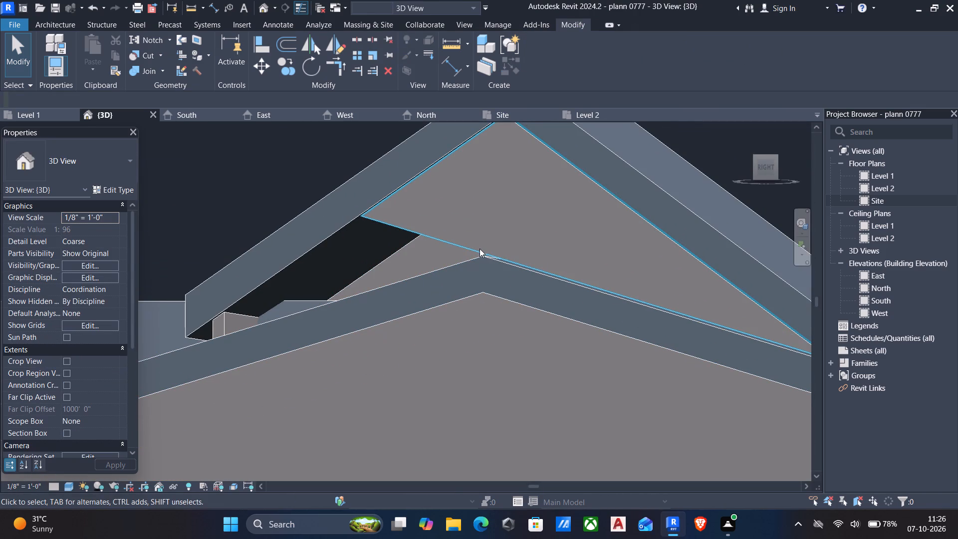
pyautogui.click(476, 251)
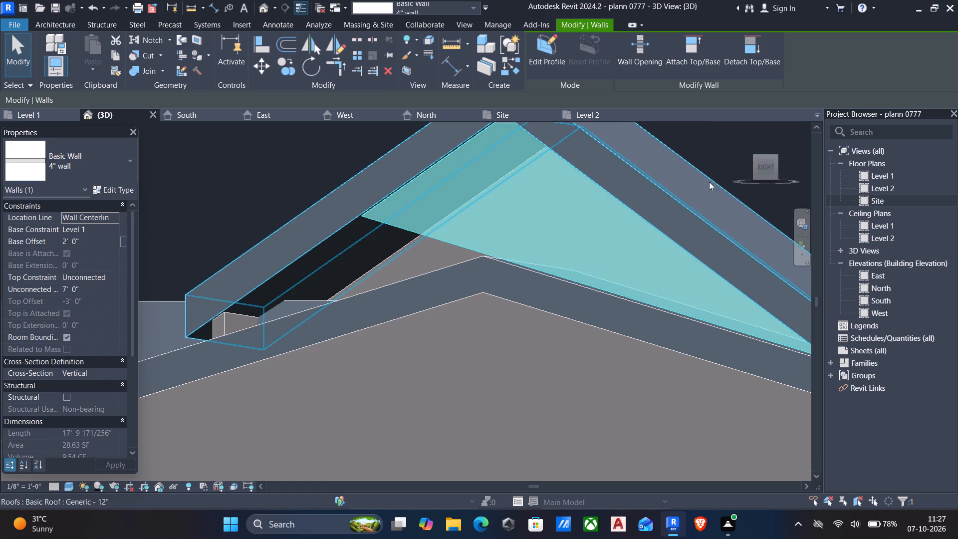
pyautogui.press('Delete')
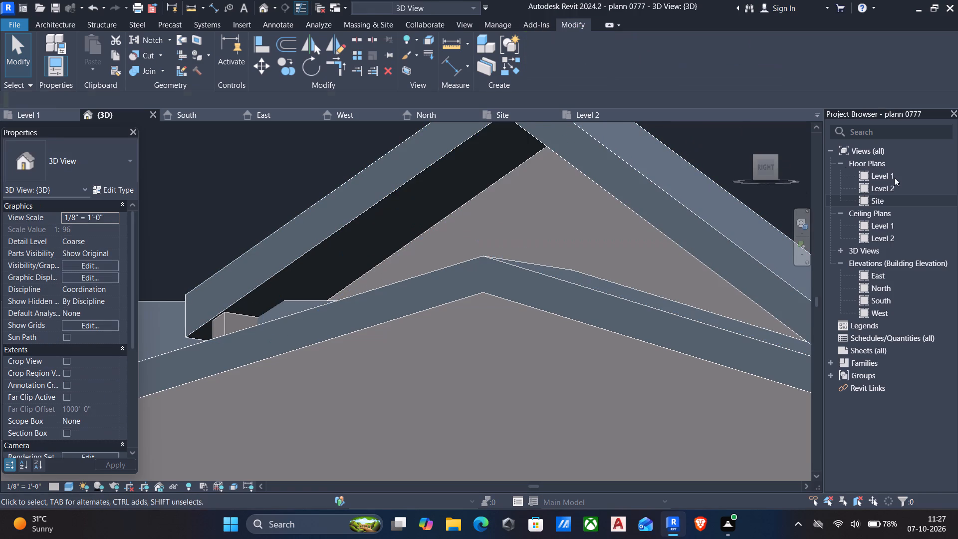
# In the Site plan, draw a 4" wall about 17'-10" long between the two long 4" walls, slightly inside their east ends.
pyautogui.doubleClick(873, 199)
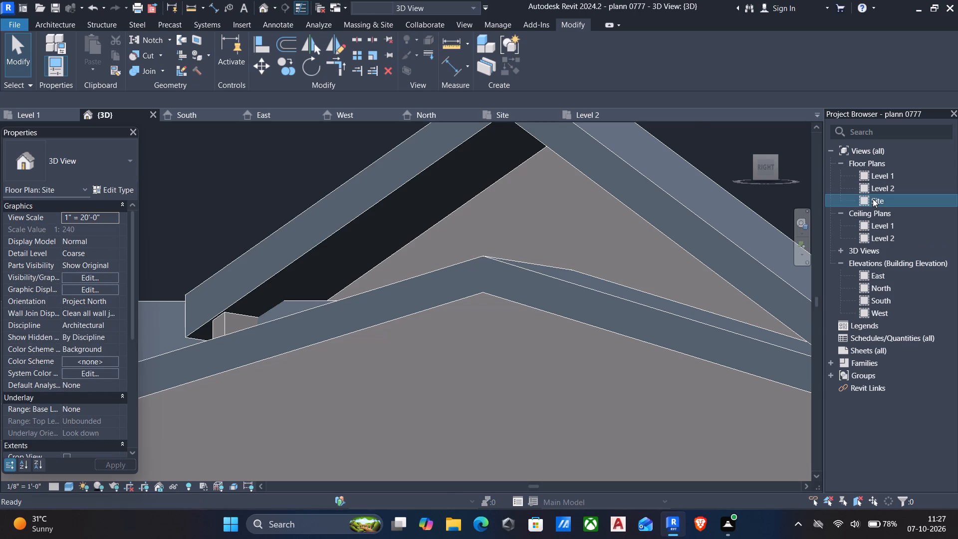
pyautogui.scroll(-6, 574, 284)
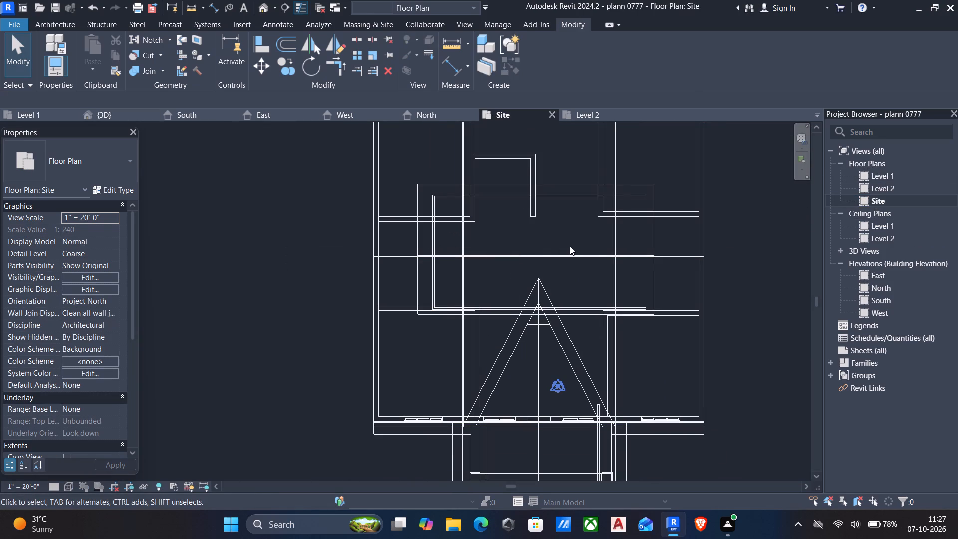
pyautogui.write('wa')
pyautogui.scroll(4, 627, 199)
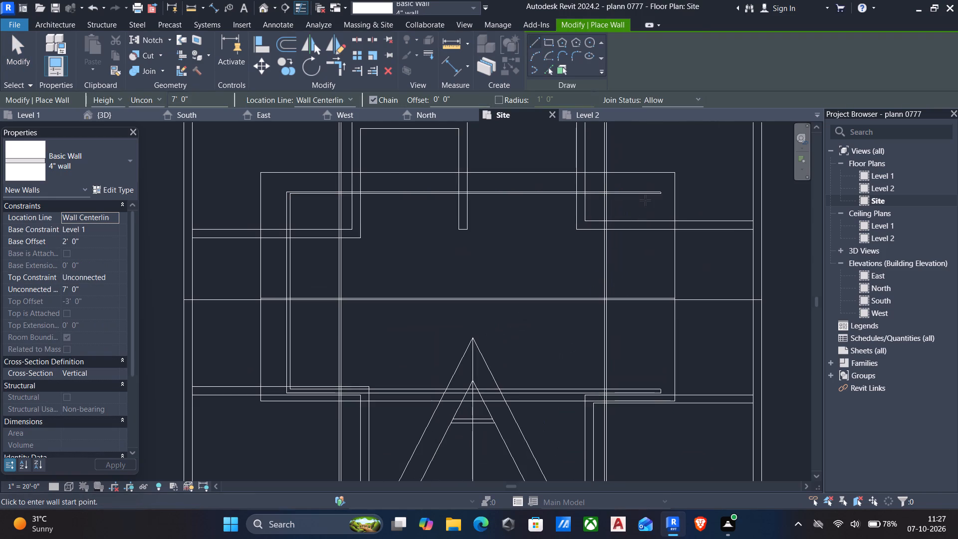
pyautogui.click(637, 188)
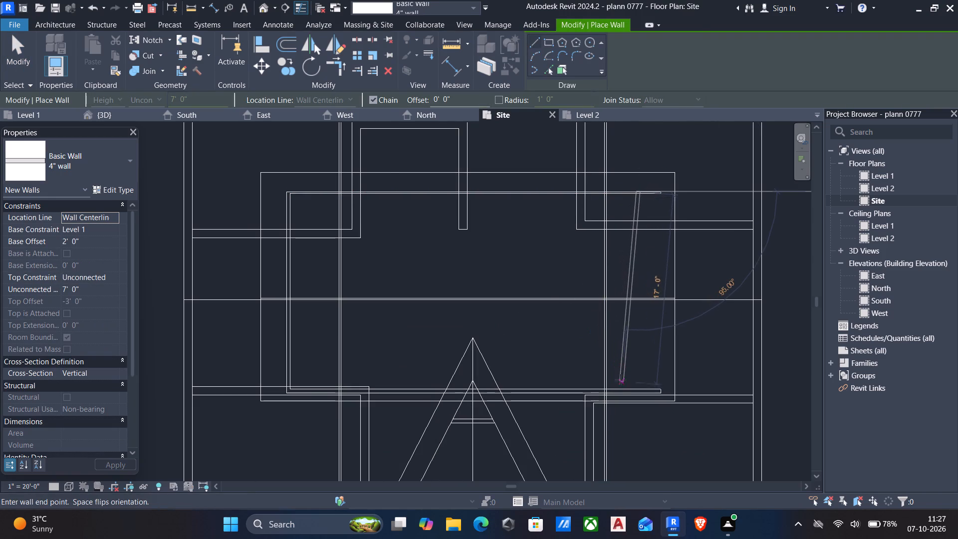
pyautogui.click(637, 390)
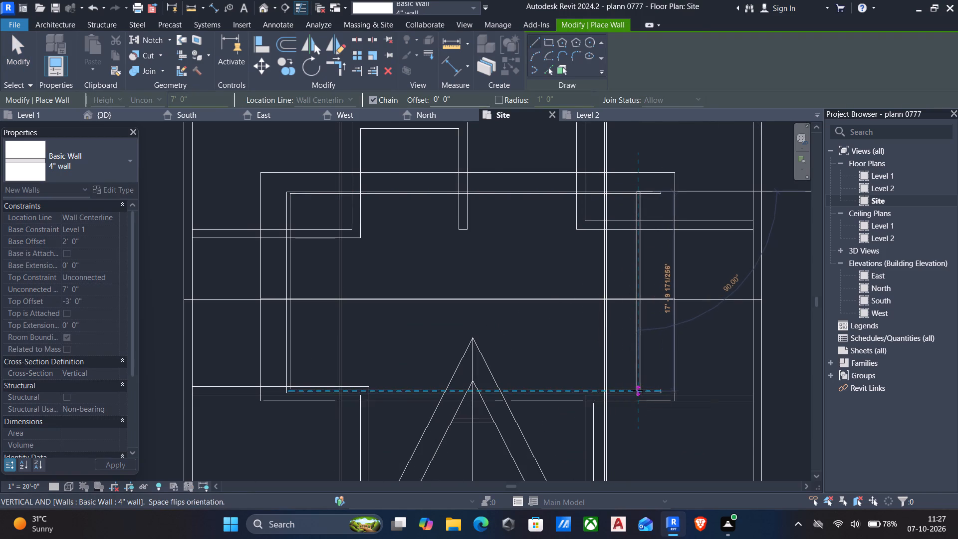
pyautogui.press('Escape')
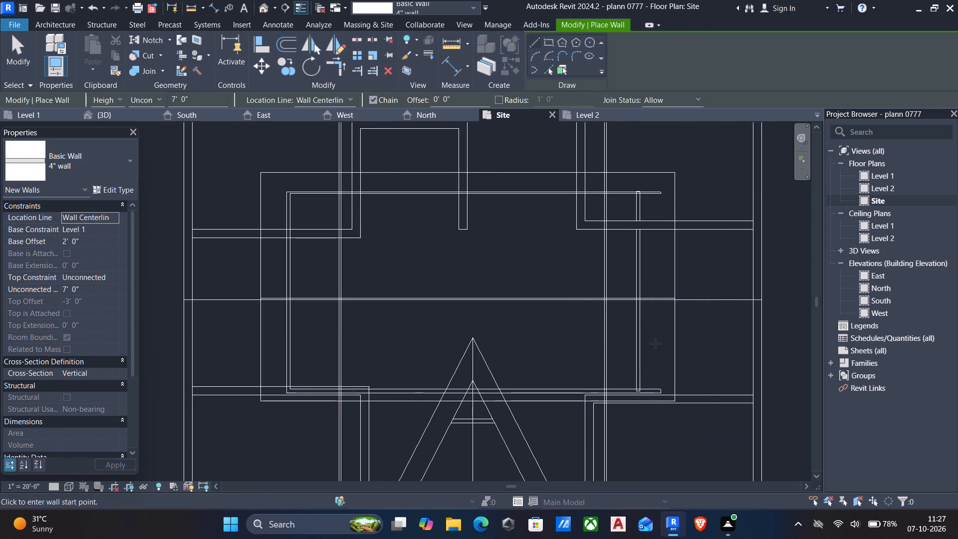
pyautogui.press('Escape')
# Trim the east ends of both long 4" walls to form corners with the new wall.
pyautogui.write('tr')
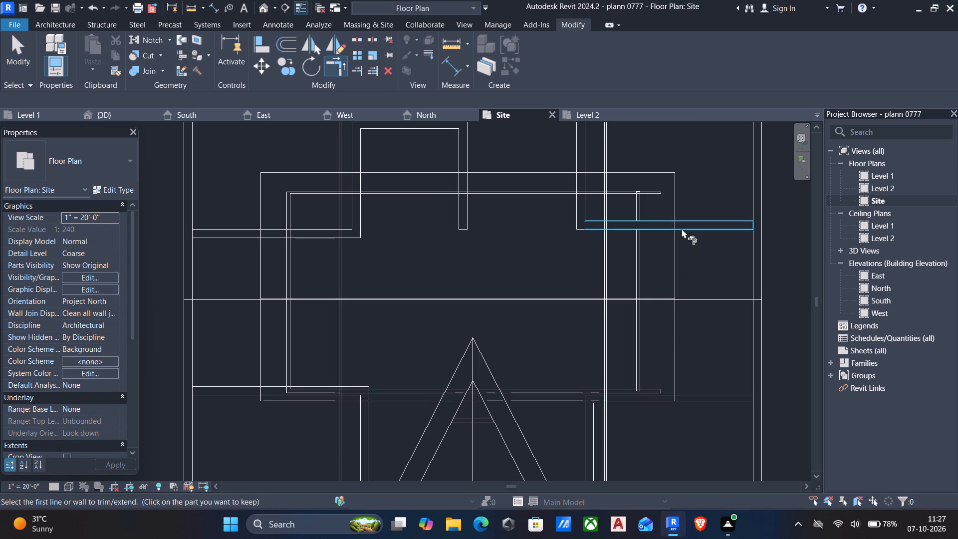
pyautogui.click(627, 196)
pyautogui.click(638, 212)
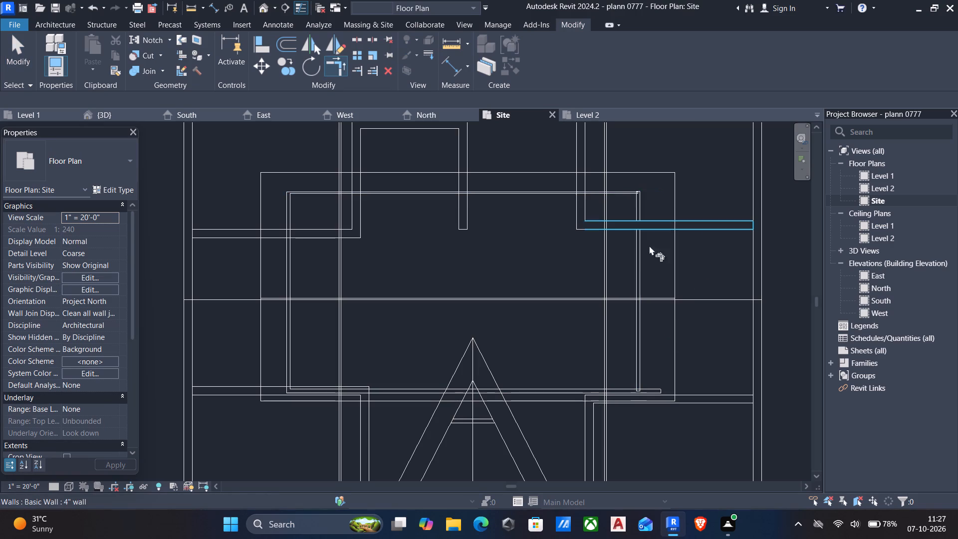
pyautogui.click(626, 391)
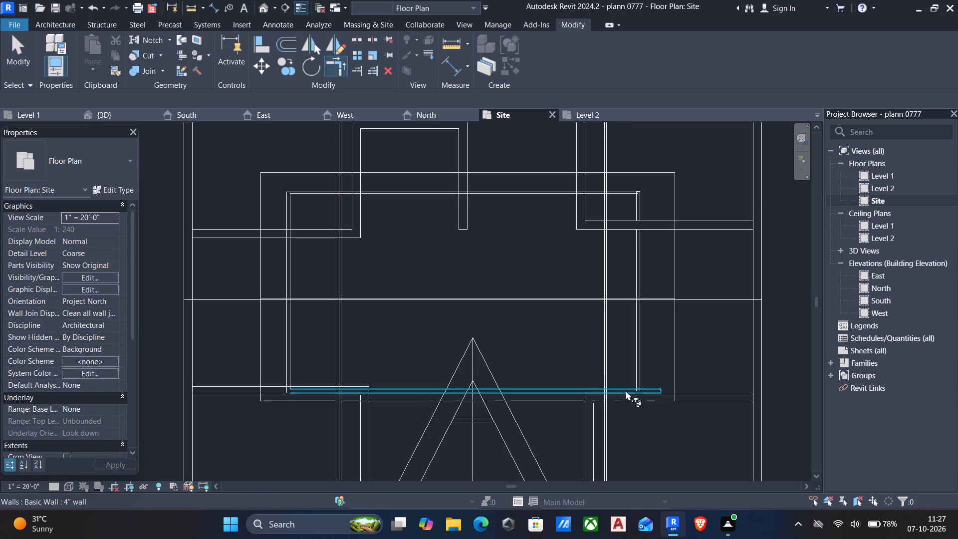
pyautogui.click(636, 375)
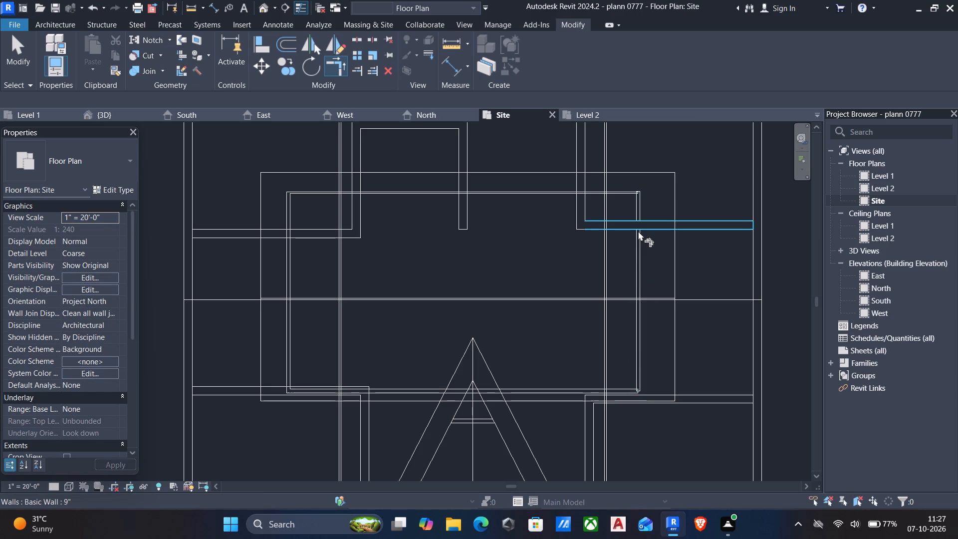
pyautogui.press('Escape')
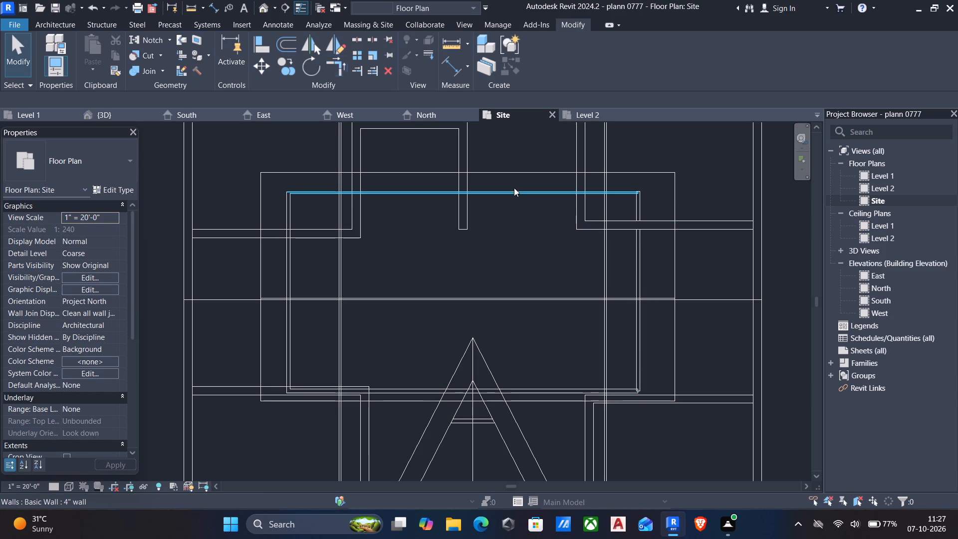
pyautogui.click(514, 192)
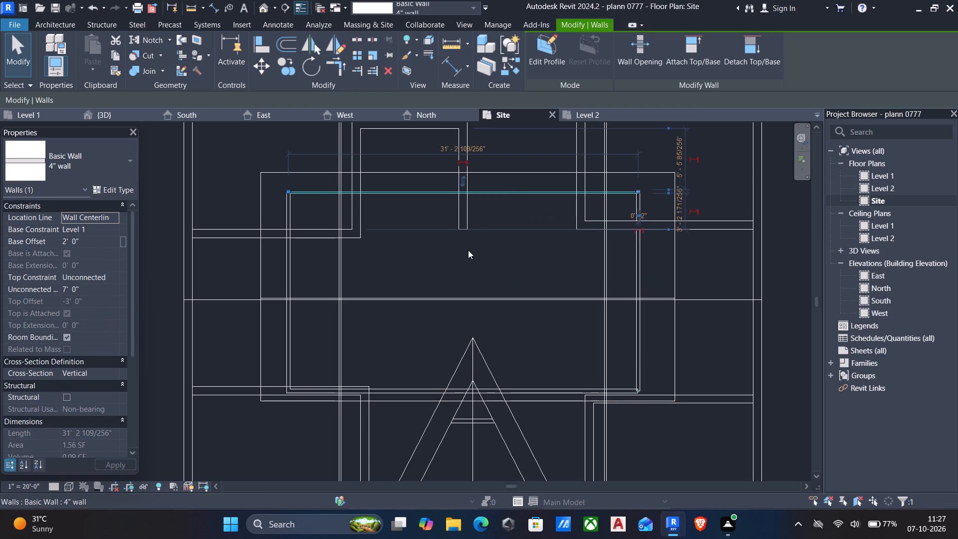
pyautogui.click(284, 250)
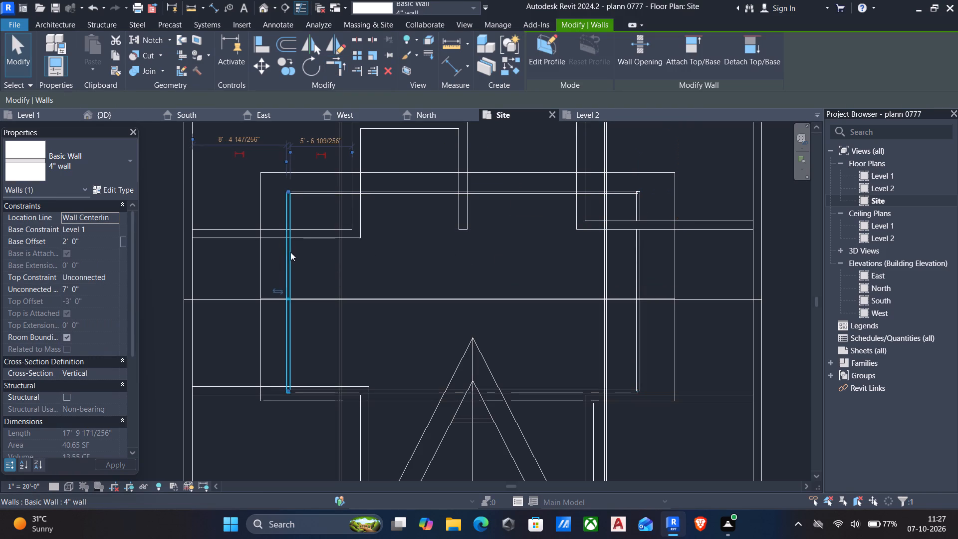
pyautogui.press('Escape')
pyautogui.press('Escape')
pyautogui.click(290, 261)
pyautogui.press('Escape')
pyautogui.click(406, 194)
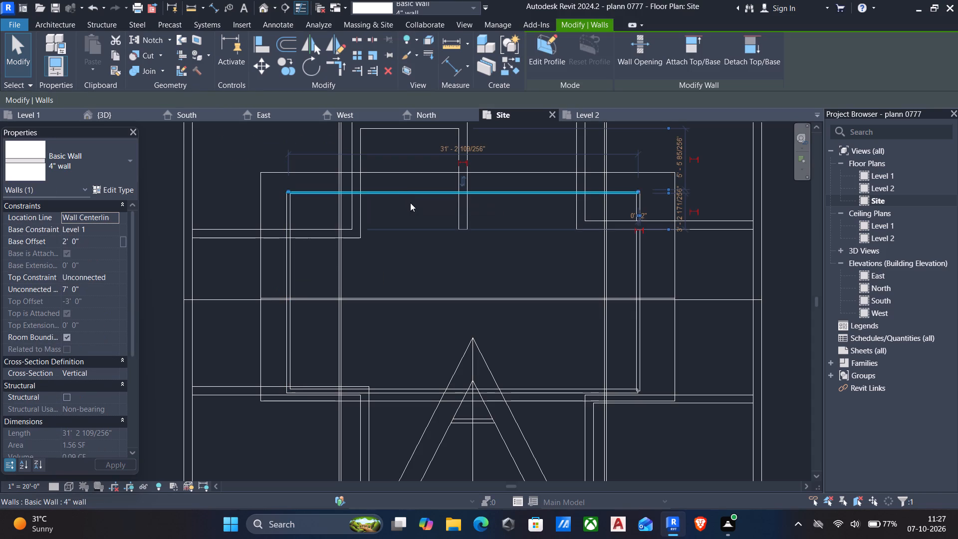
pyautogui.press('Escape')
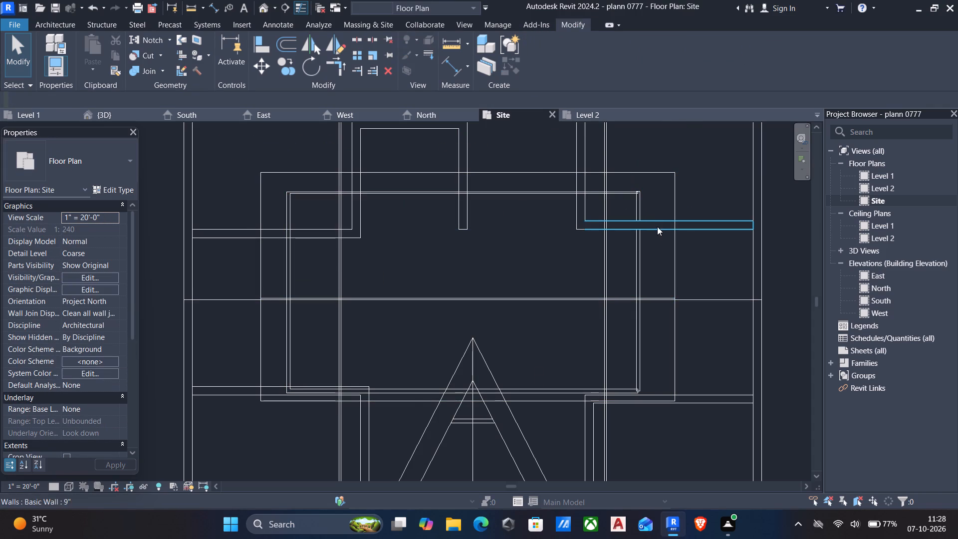
# Apply Trim/Extend again to the corner between the new east wall and the north 4" wall.
pyautogui.write('tr')
pyautogui.click(643, 212)
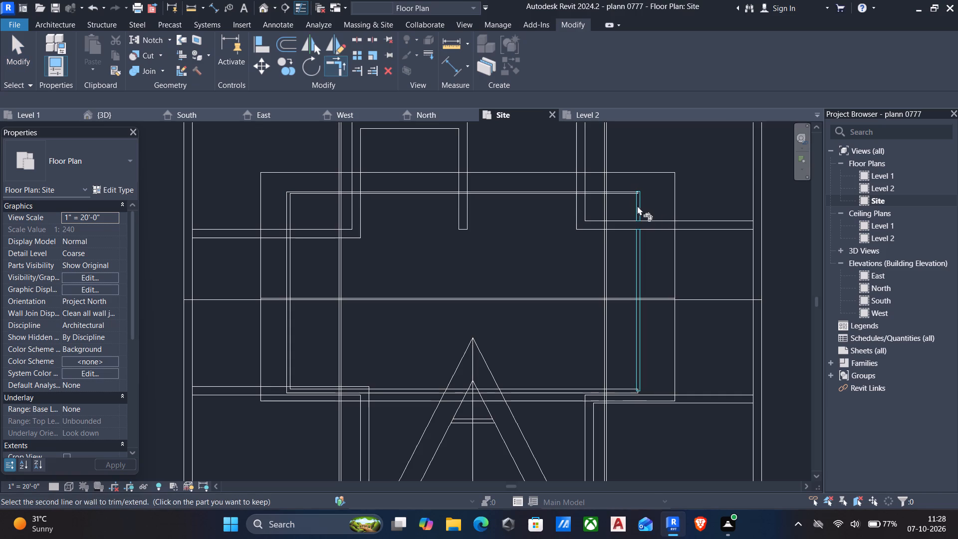
pyautogui.click(617, 191)
pyautogui.scroll(4, 619, 190)
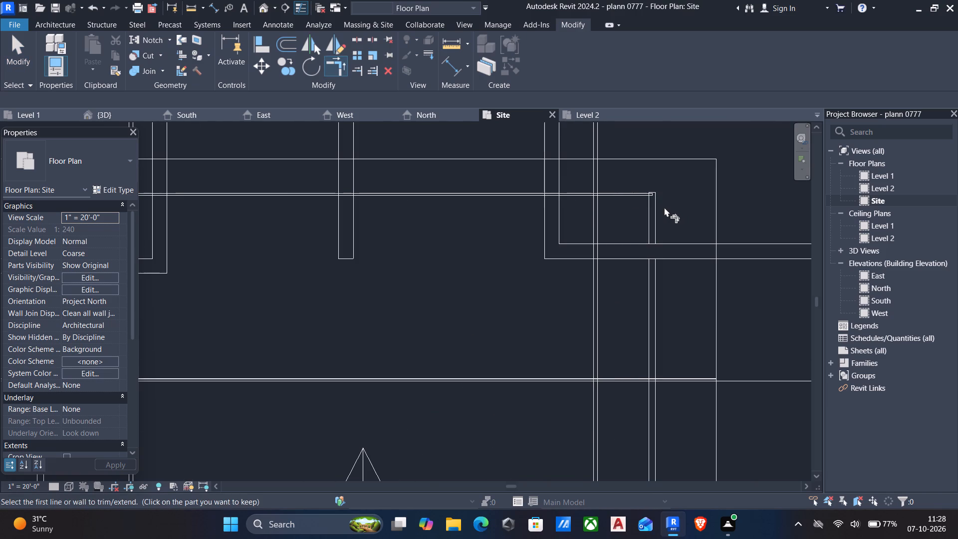
pyautogui.click(656, 213)
pyautogui.press('Escape')
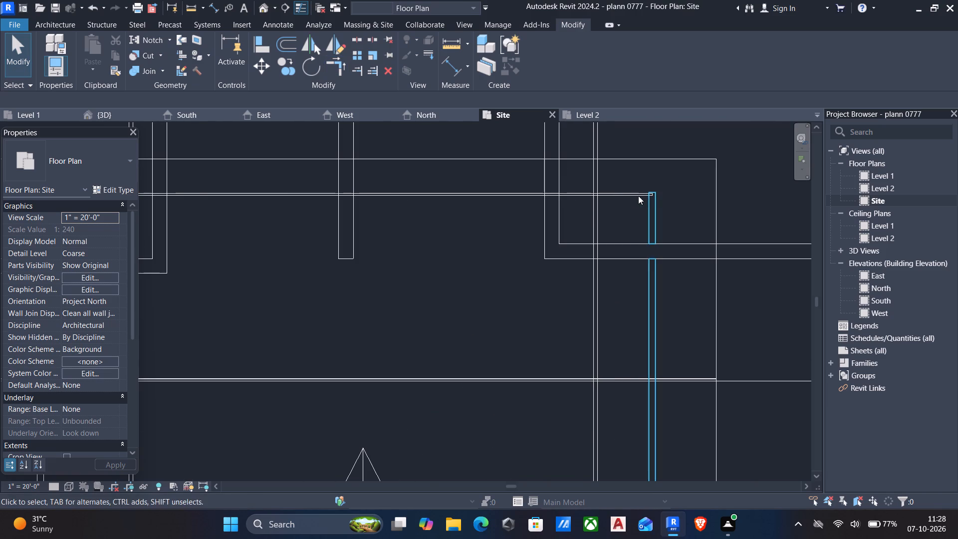
# In the 3D view, examine the house from below to locate the new east 4" wall.
pyautogui.scroll(-6, 638, 196)
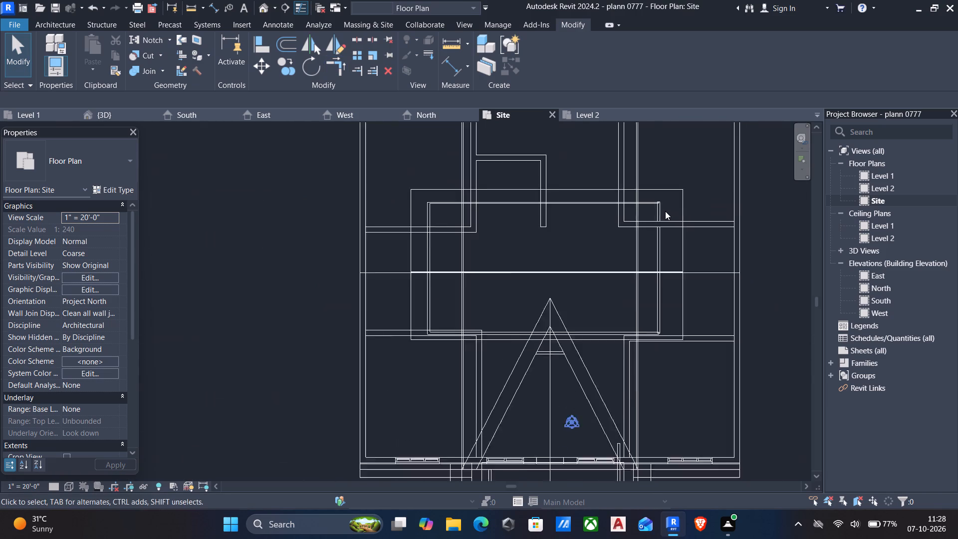
pyautogui.scroll(-2, 665, 211)
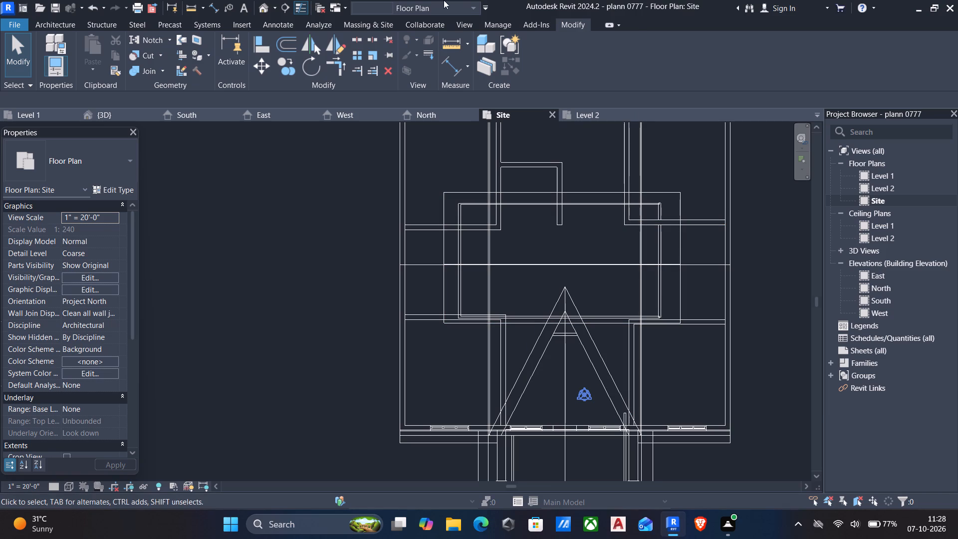
pyautogui.click(122, 118)
pyautogui.scroll(-5, 383, 211)
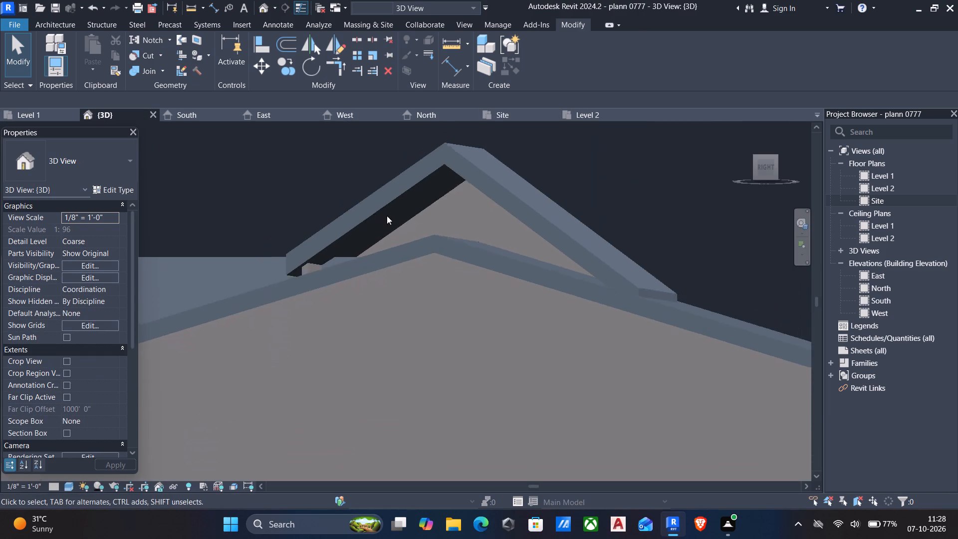
pyautogui.scroll(-2, 387, 216)
pyautogui.scroll(6, 401, 254)
pyautogui.scroll(-6, 402, 254)
pyautogui.moveTo(401, 284); pyautogui.dragTo(474, 214, button='middle')
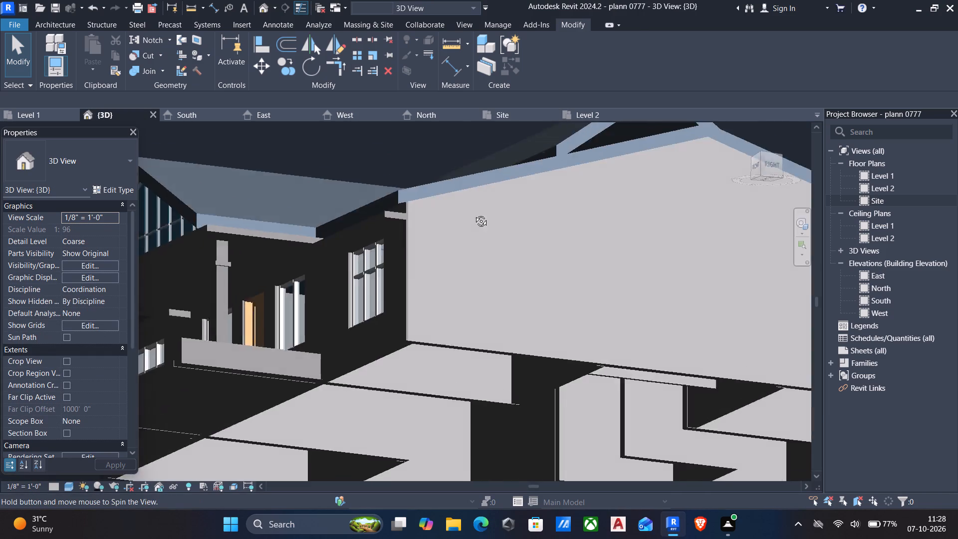
pyautogui.moveTo(474, 214); pyautogui.dragTo(468, 155, button='middle')
pyautogui.moveTo(509, 305); pyautogui.dragTo(529, 261, button='middle')
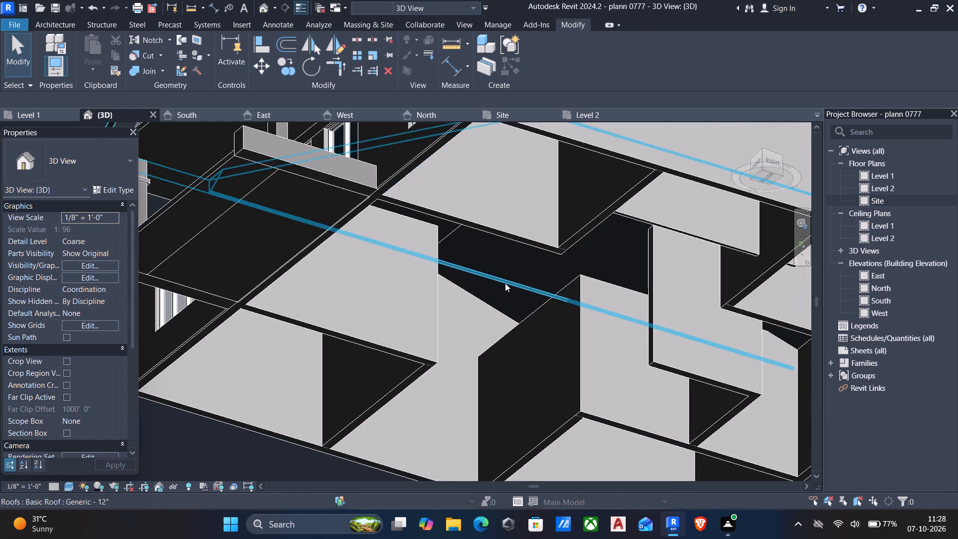
pyautogui.scroll(-2, 501, 297)
pyautogui.keyDown('shift'); pyautogui.moveTo(501, 297); pyautogui.dragTo(554, 274, button='middle'); pyautogui.keyUp('shift')
pyautogui.scroll(2, 544, 284)
pyautogui.scroll(-4, 536, 304)
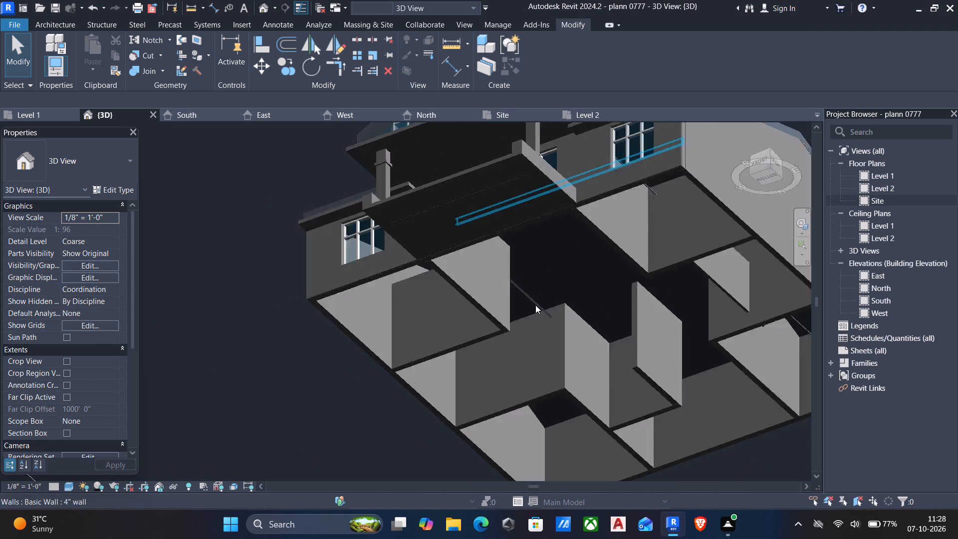
pyautogui.scroll(-1, 535, 305)
pyautogui.keyDown('shift'); pyautogui.scroll(-1, 534, 319); pyautogui.keyUp('shift')
pyautogui.keyDown('shift'); pyautogui.moveTo(535, 321); pyautogui.dragTo(695, 290, button='middle'); pyautogui.keyUp('shift')
pyautogui.scroll(-1, 711, 403)
pyautogui.moveTo(711, 403); pyautogui.dragTo(710, 403, button='middle')
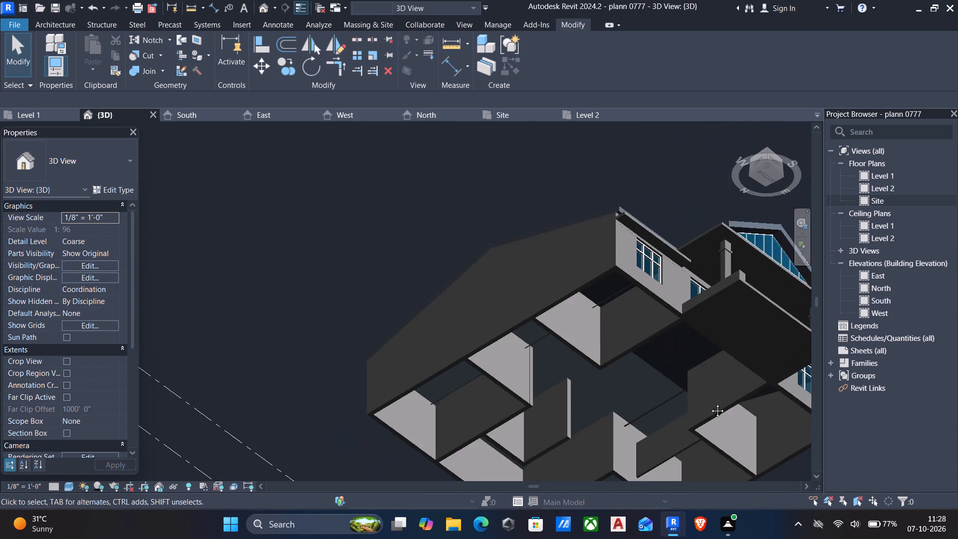
pyautogui.moveTo(710, 403); pyautogui.dragTo(678, 306, button='middle')
pyautogui.scroll(5, 667, 334)
pyautogui.keyDown('shift'); pyautogui.scroll(-1, 558, 299); pyautogui.keyUp('shift')
pyautogui.keyDown('shift'); pyautogui.middleClick(602, 340); pyautogui.keyUp('shift')
pyautogui.scroll(-2, 602, 340)
pyautogui.keyDown('shift'); pyautogui.moveTo(600, 333); pyautogui.dragTo(709, 421, button='middle'); pyautogui.keyUp('shift')
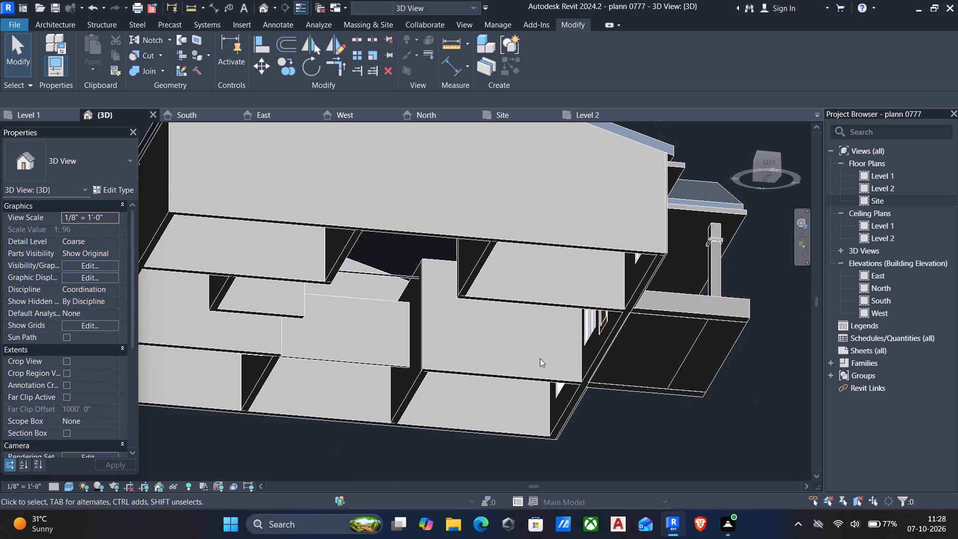
pyautogui.keyDown('shift'); pyautogui.moveTo(466, 338); pyautogui.dragTo(427, 338, button='middle'); pyautogui.keyUp('shift')
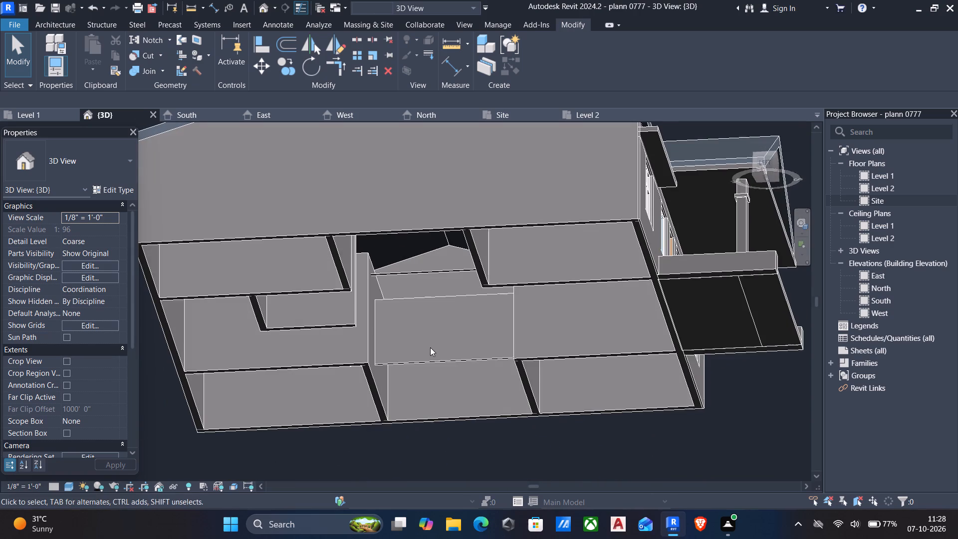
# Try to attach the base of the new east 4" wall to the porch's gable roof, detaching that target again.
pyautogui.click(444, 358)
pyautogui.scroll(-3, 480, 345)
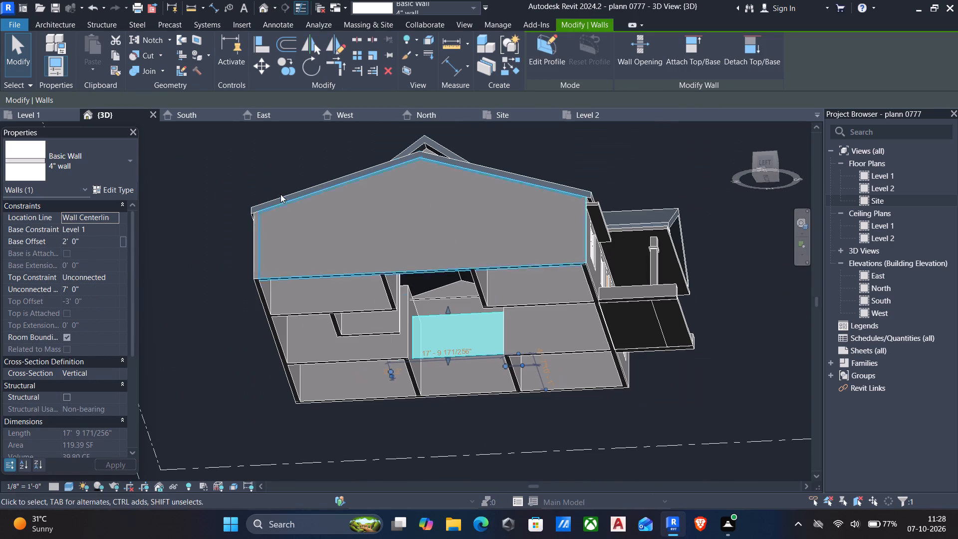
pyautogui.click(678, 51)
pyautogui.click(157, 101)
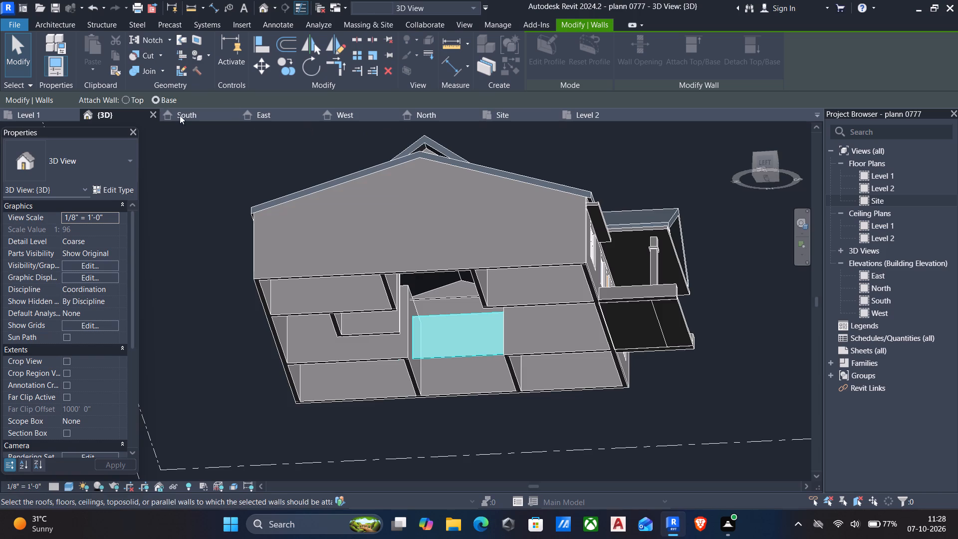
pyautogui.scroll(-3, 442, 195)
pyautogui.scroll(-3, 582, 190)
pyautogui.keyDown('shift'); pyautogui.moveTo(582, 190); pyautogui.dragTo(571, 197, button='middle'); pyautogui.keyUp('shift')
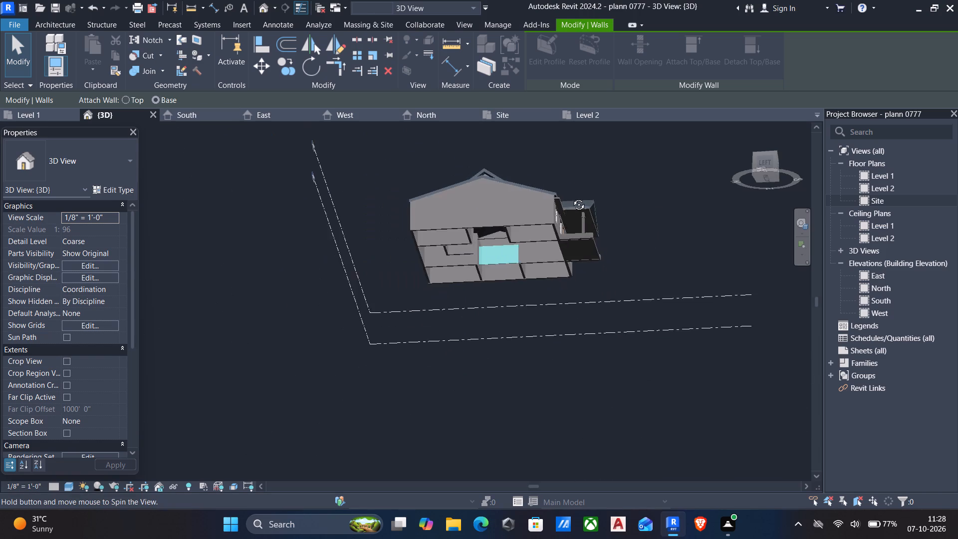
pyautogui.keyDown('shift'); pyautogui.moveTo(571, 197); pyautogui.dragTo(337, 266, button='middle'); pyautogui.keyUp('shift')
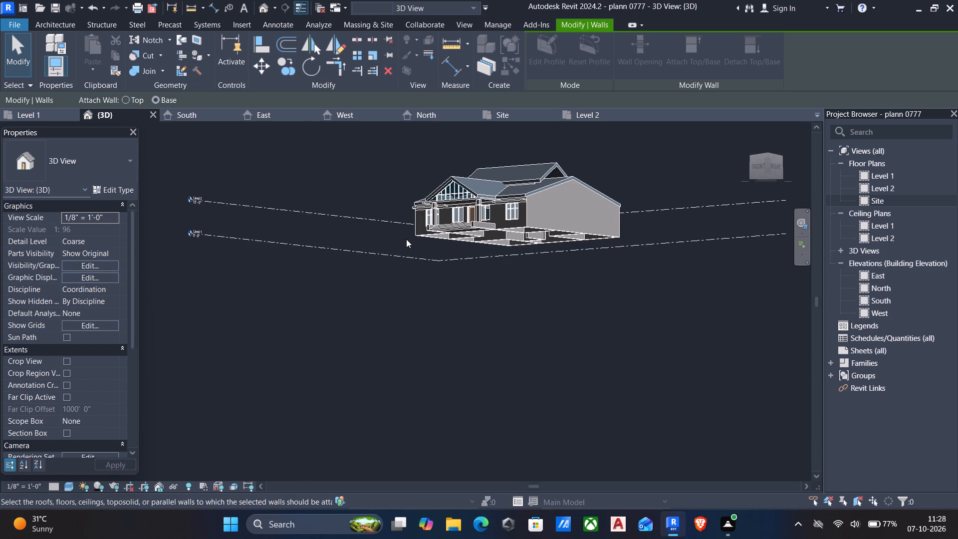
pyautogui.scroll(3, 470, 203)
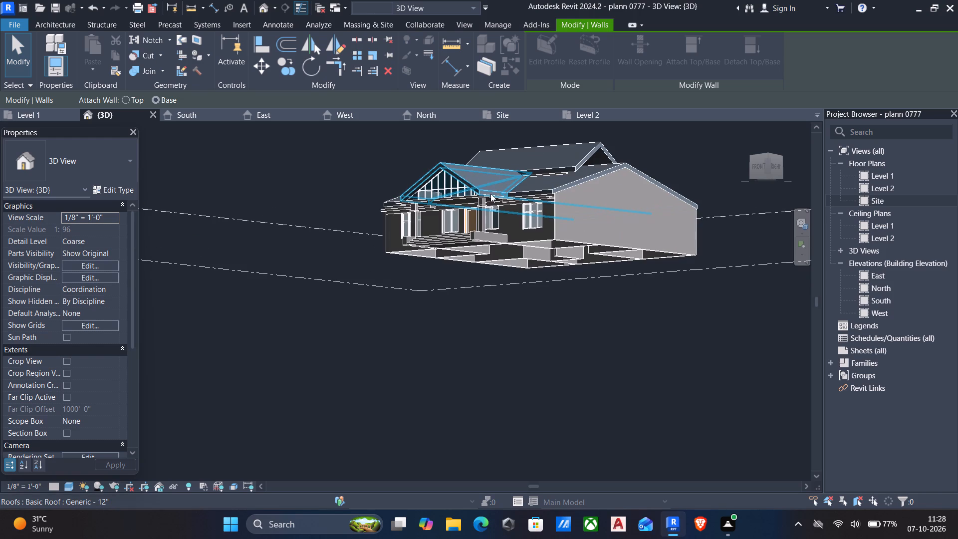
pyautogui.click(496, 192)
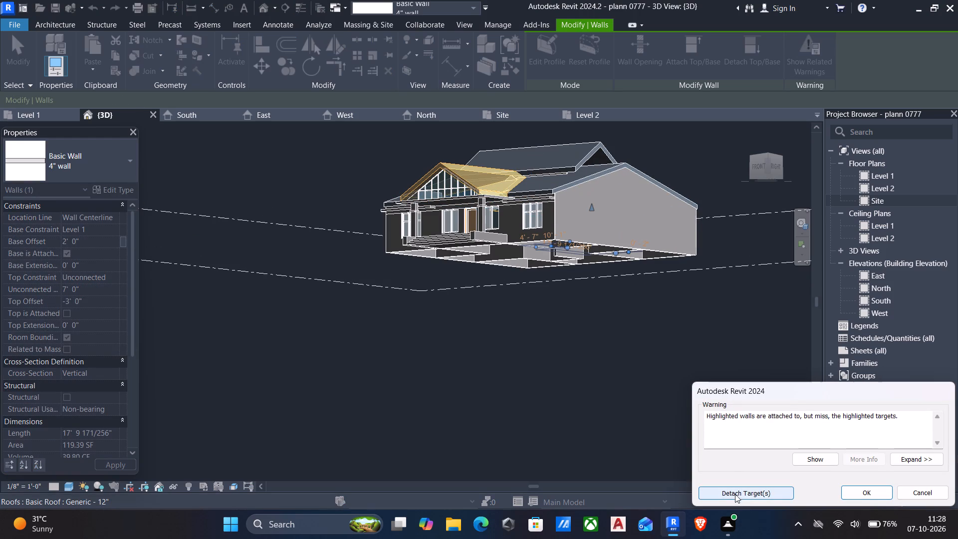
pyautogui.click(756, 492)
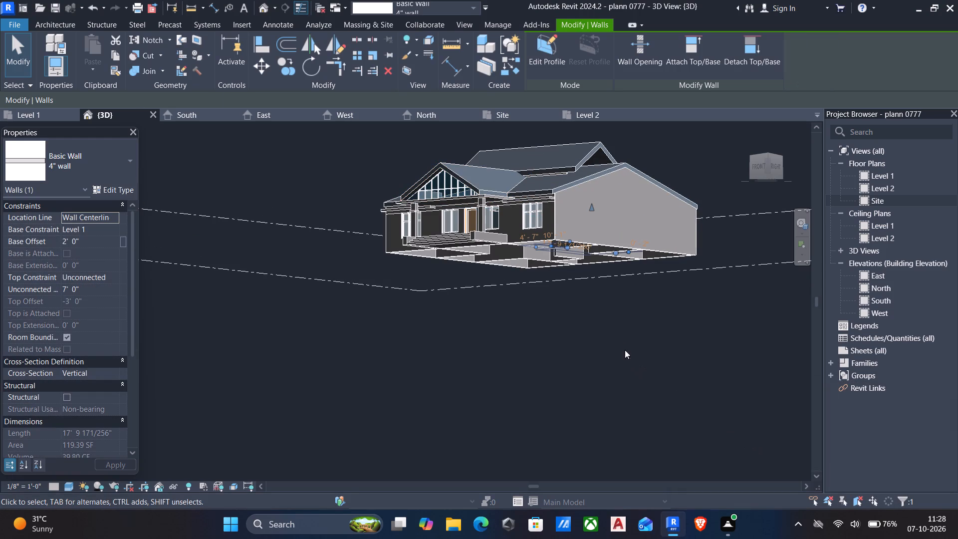
# Attach the top of the new east 4" wall to the shorter upper roof.
pyautogui.scroll(-2, 600, 371)
pyautogui.keyDown('shift'); pyautogui.moveTo(596, 379); pyautogui.dragTo(582, 280, button='middle'); pyautogui.keyUp('shift')
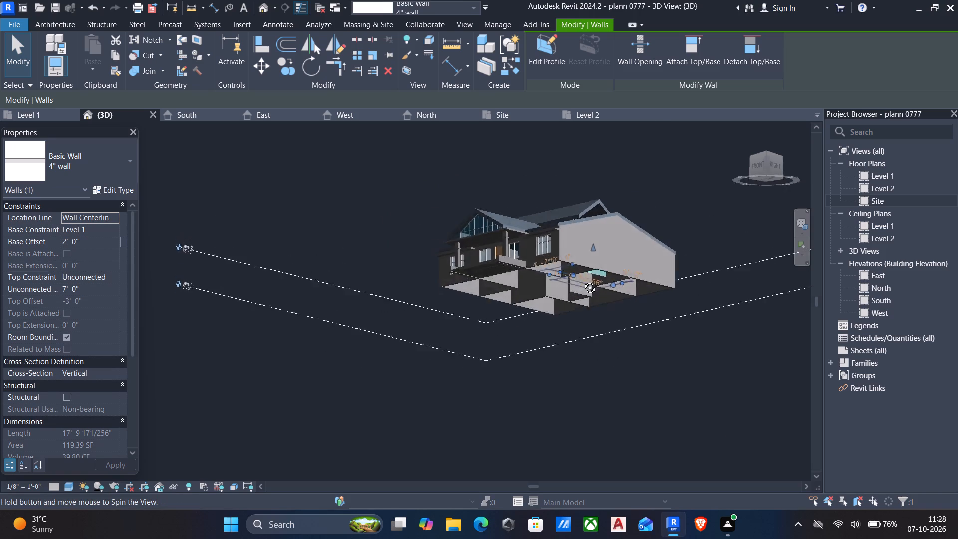
pyautogui.keyDown('shift'); pyautogui.moveTo(582, 280); pyautogui.dragTo(534, 392, button='middle'); pyautogui.keyUp('shift')
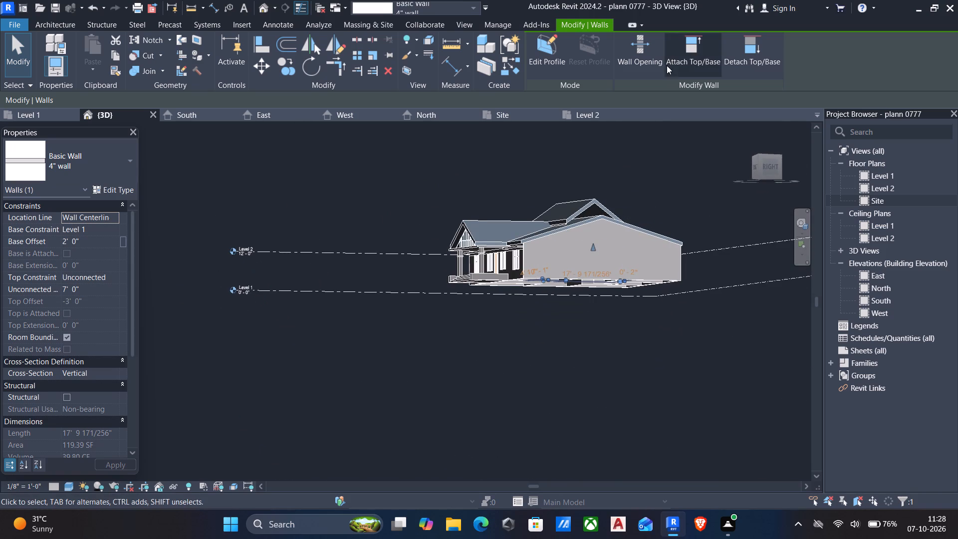
pyautogui.click(671, 59)
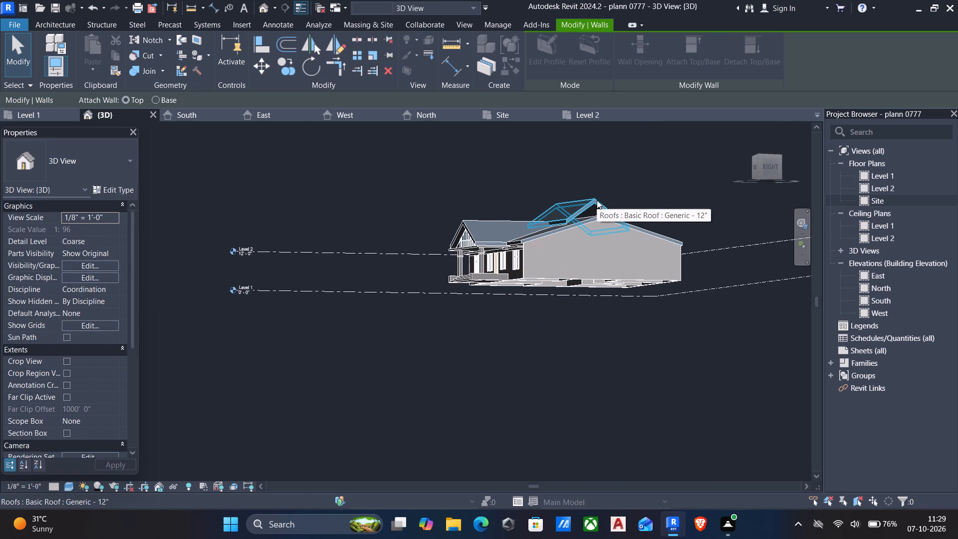
pyautogui.click(597, 200)
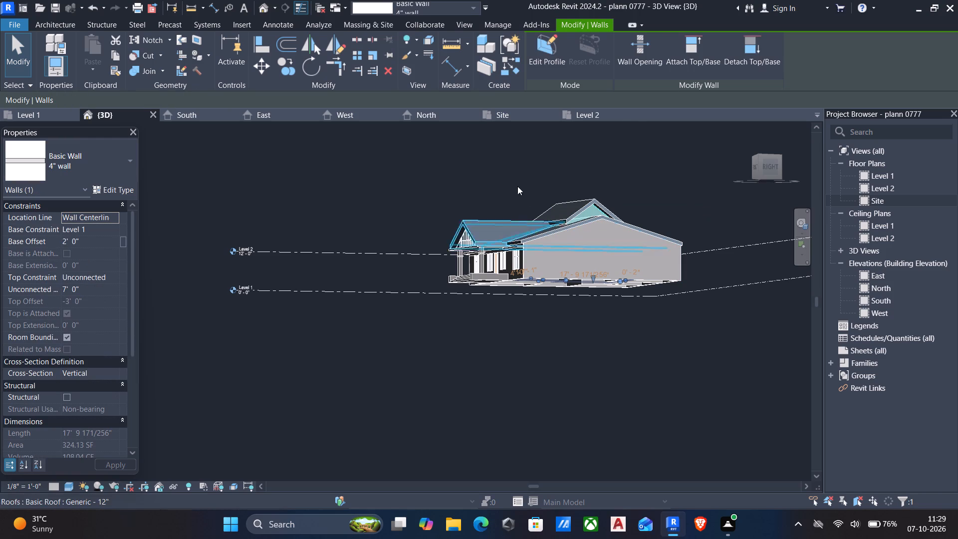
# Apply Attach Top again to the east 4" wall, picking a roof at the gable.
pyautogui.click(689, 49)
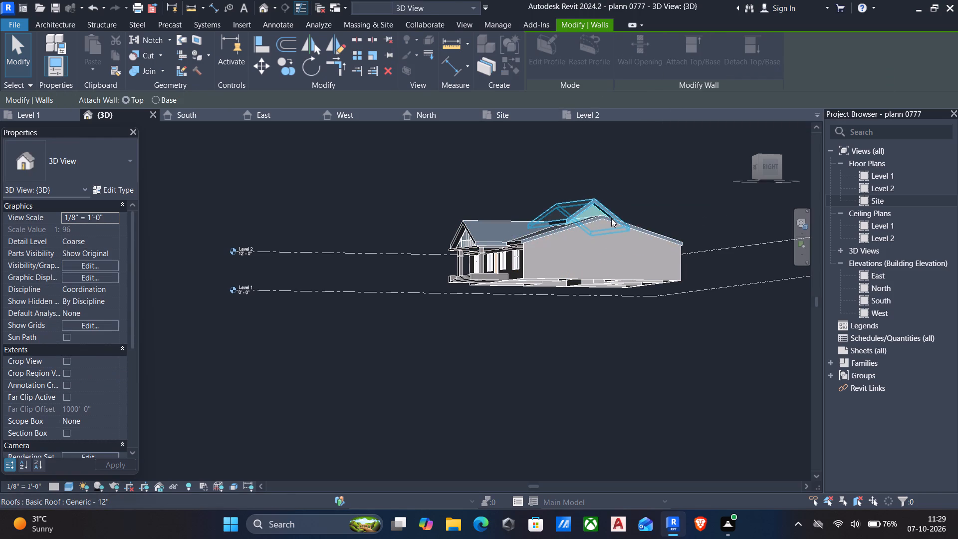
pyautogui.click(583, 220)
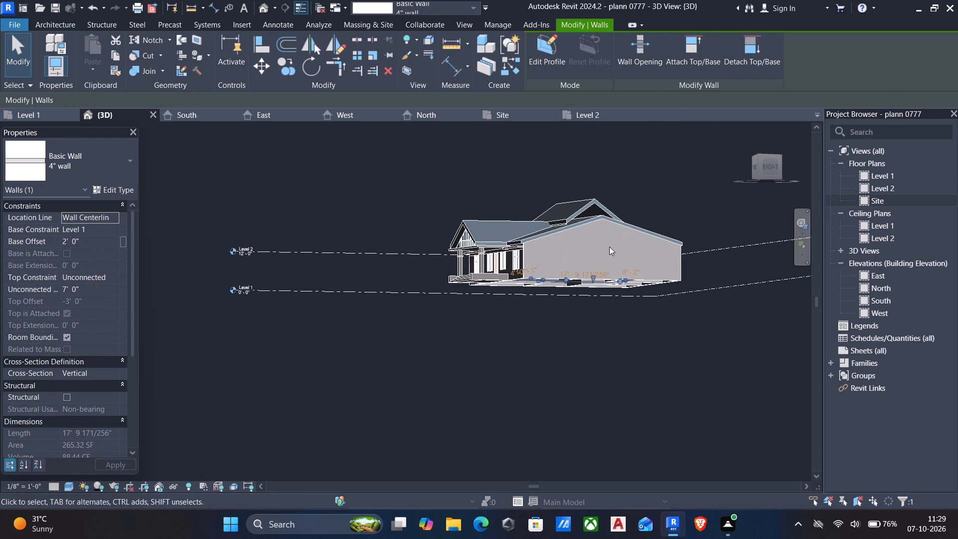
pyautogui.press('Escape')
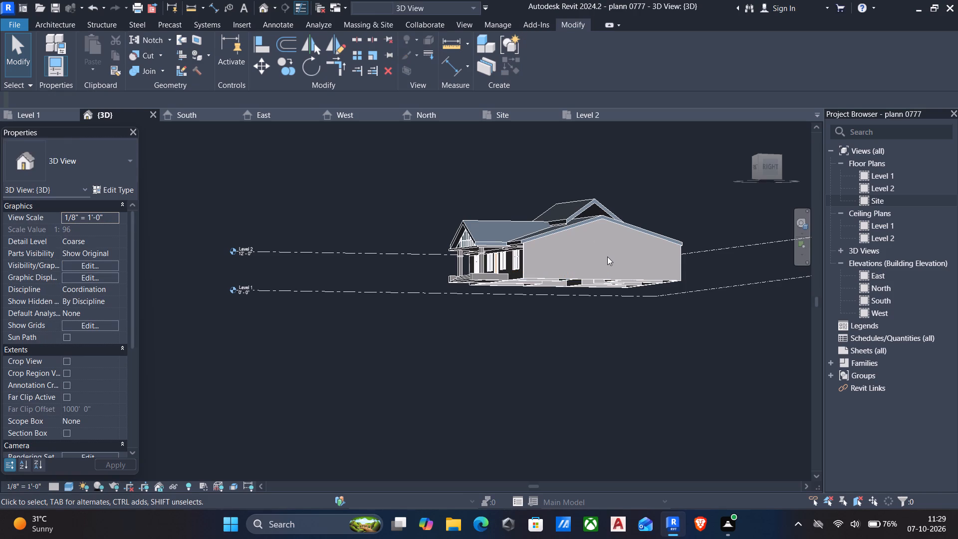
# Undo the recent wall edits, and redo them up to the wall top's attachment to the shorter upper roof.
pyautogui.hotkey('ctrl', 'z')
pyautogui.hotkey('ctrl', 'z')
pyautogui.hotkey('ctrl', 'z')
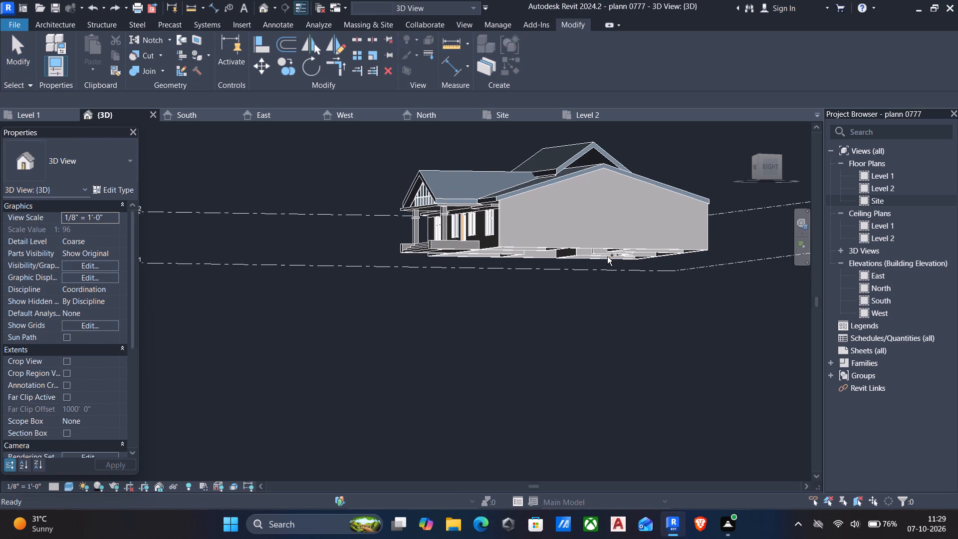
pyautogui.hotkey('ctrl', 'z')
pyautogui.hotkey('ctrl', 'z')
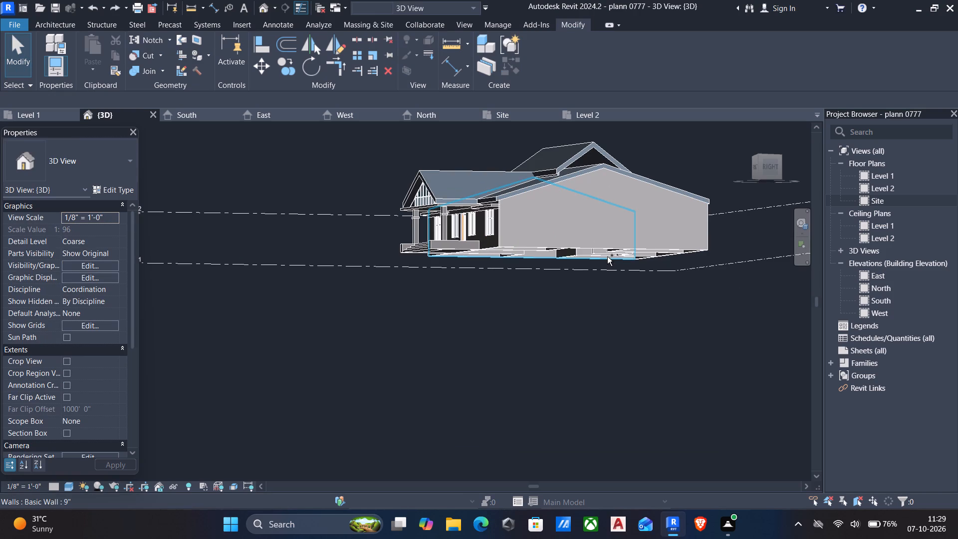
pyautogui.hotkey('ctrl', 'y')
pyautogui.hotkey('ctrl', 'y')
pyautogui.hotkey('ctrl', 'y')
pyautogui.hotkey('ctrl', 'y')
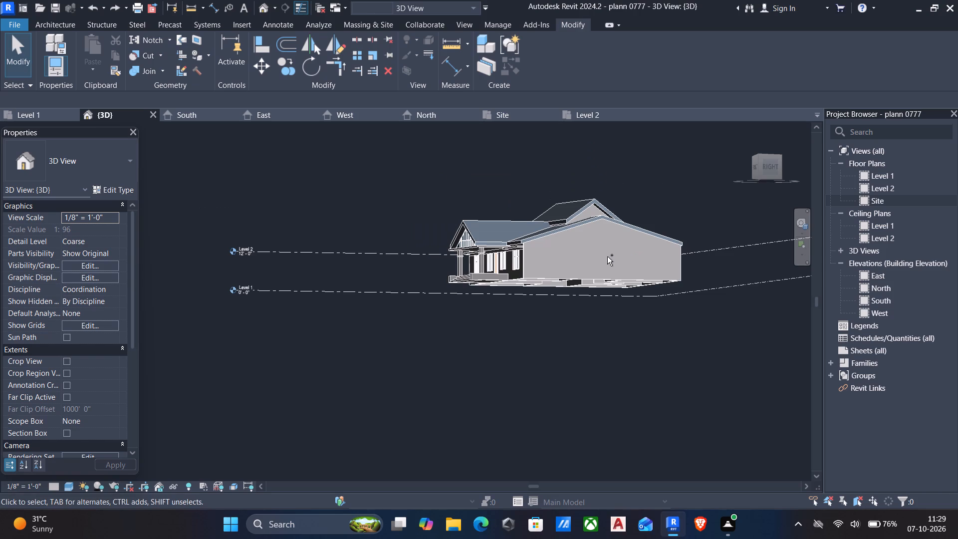
# Attach the base of the east 4" wall under the shorter upper roof to the main gable roof.
pyautogui.scroll(-2, 605, 274)
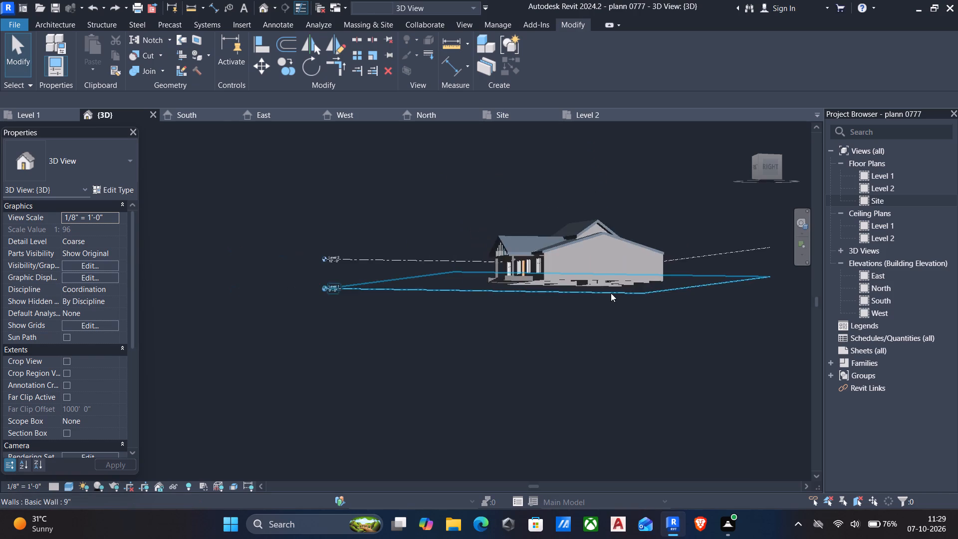
pyautogui.keyDown('shift'); pyautogui.moveTo(611, 293); pyautogui.dragTo(511, 218, button='middle'); pyautogui.keyUp('shift')
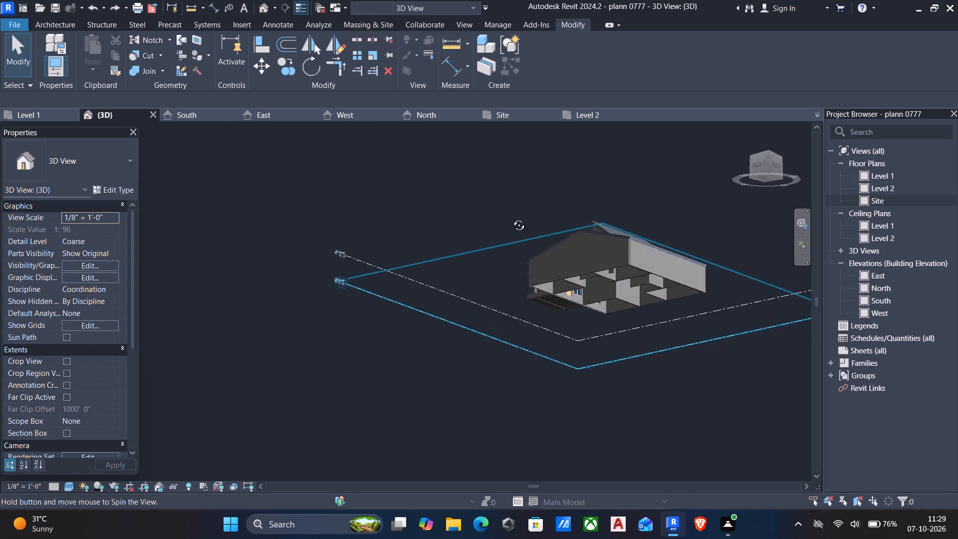
pyautogui.keyDown('shift'); pyautogui.moveTo(511, 218); pyautogui.dragTo(543, 164, button='middle'); pyautogui.keyUp('shift')
pyautogui.scroll(2, 554, 296)
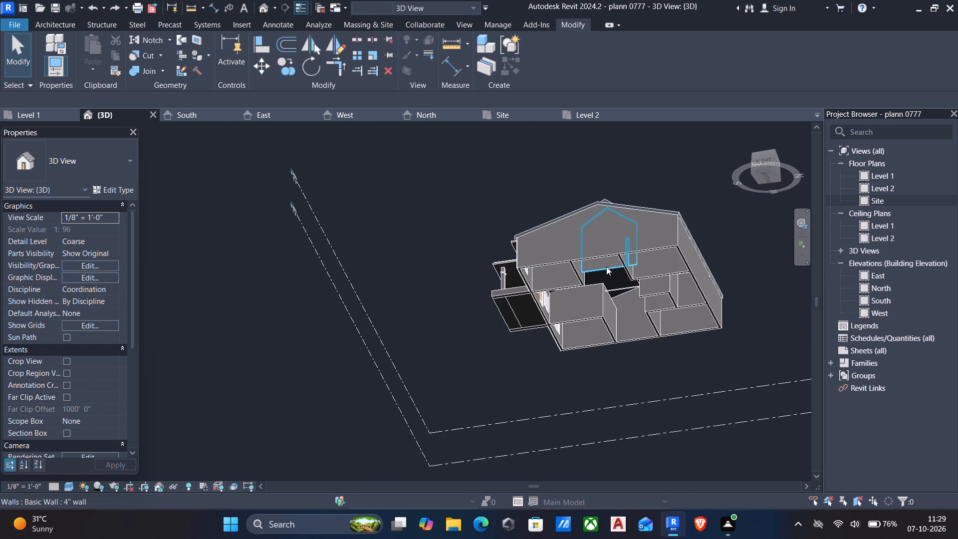
pyautogui.click(606, 266)
pyautogui.scroll(-2, 594, 275)
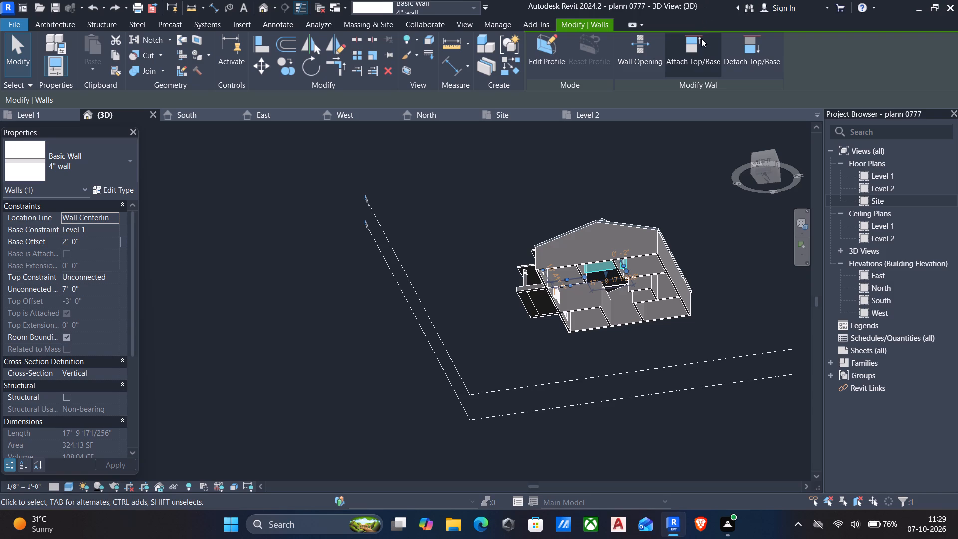
pyautogui.click(692, 49)
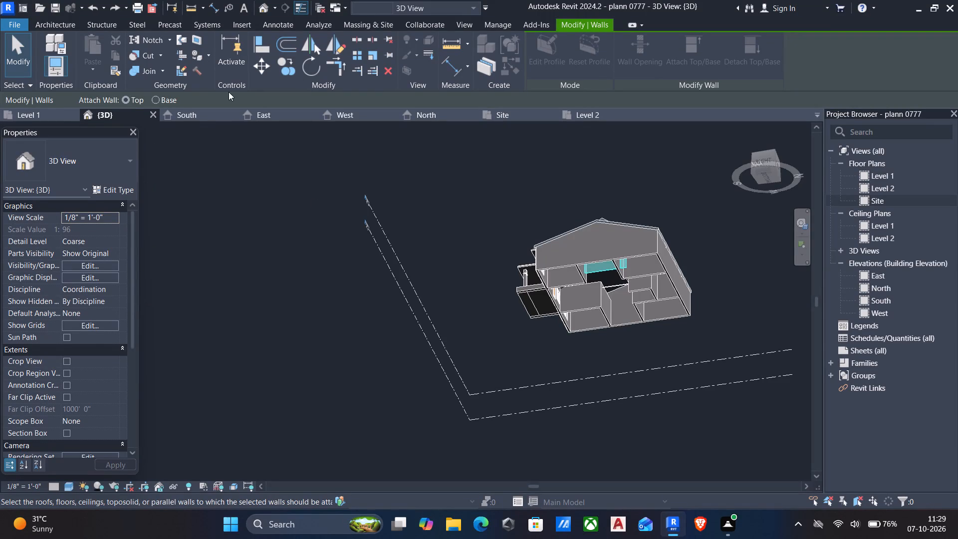
pyautogui.click(154, 102)
pyautogui.scroll(-6, 522, 203)
pyautogui.moveTo(521, 212); pyautogui.dragTo(534, 288, button='middle')
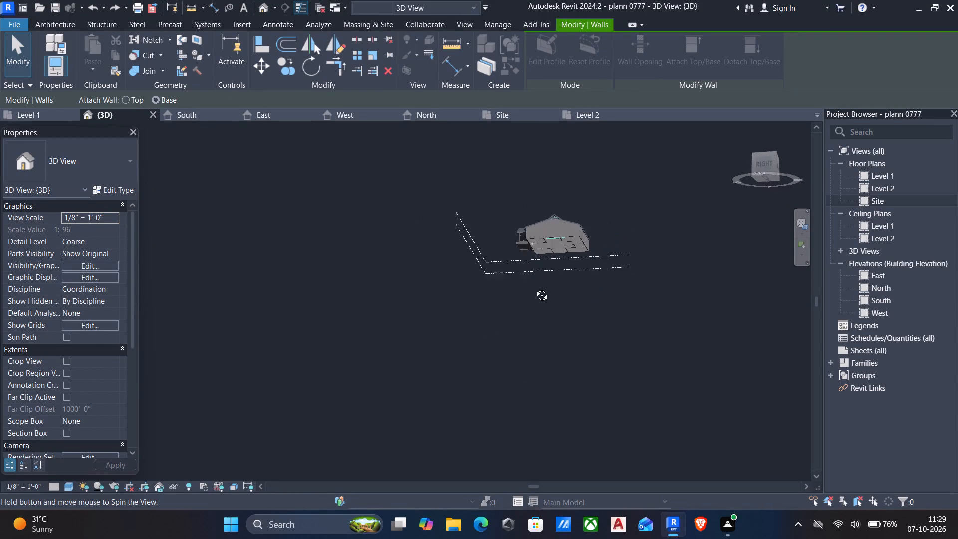
pyautogui.moveTo(534, 288); pyautogui.dragTo(561, 360, button='middle')
pyautogui.scroll(-1, 529, 315)
pyautogui.moveTo(523, 295); pyautogui.dragTo(515, 310, button='middle')
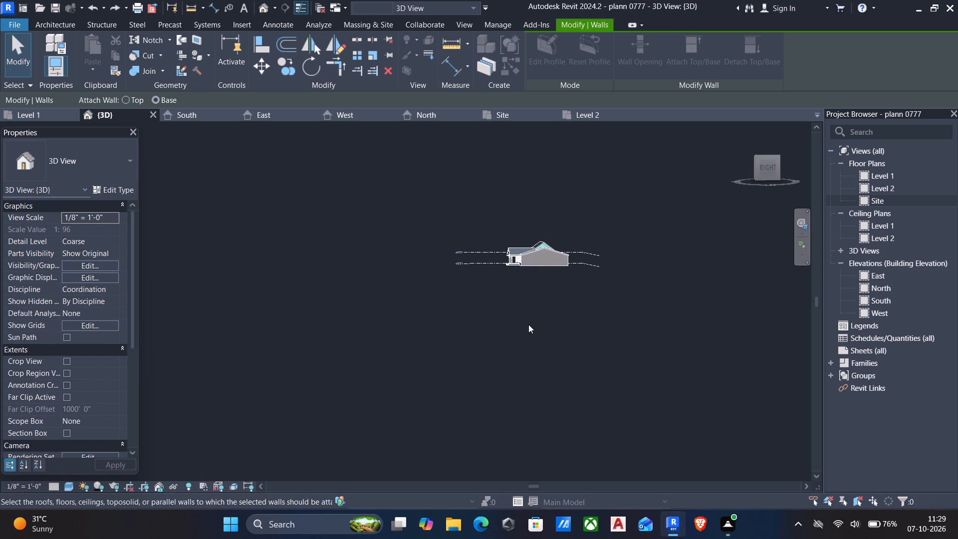
pyautogui.scroll(5, 537, 291)
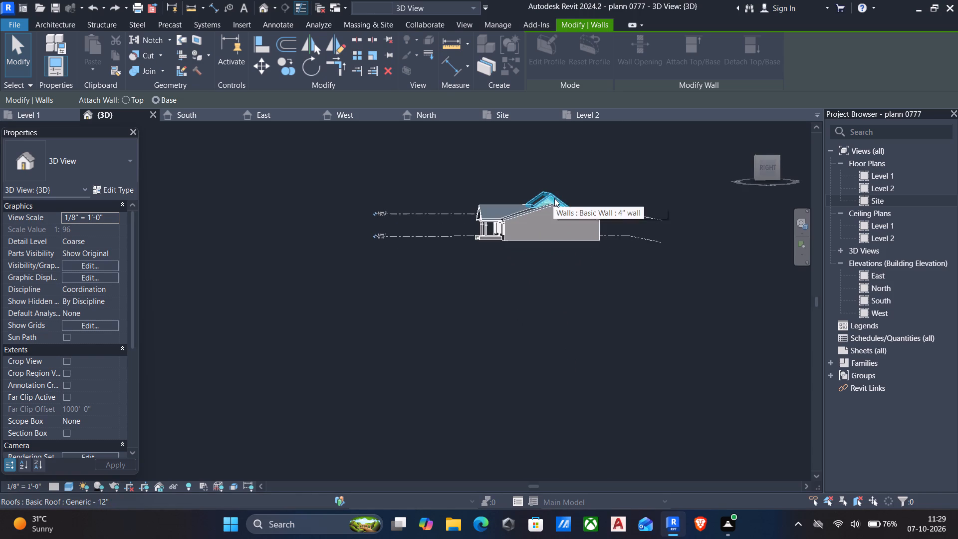
pyautogui.scroll(7, 554, 198)
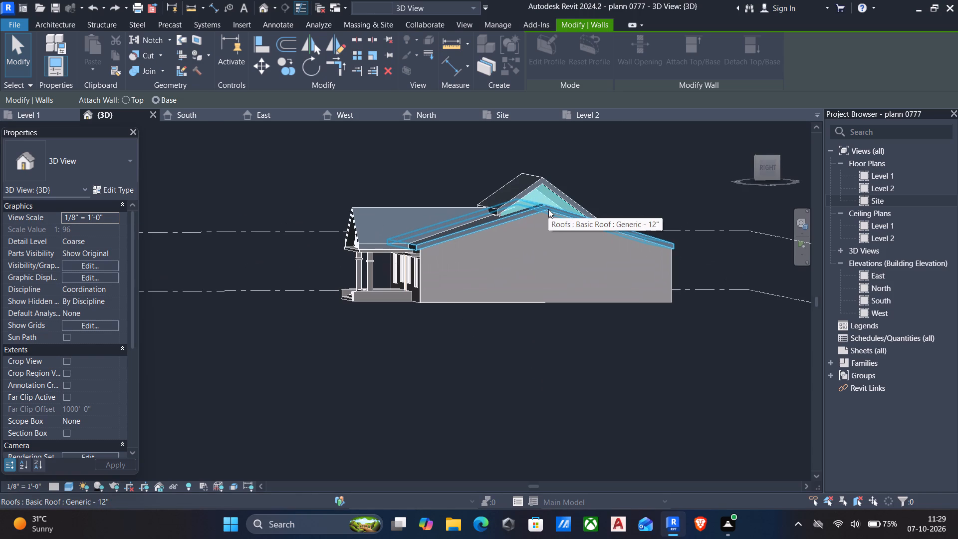
pyautogui.click(548, 209)
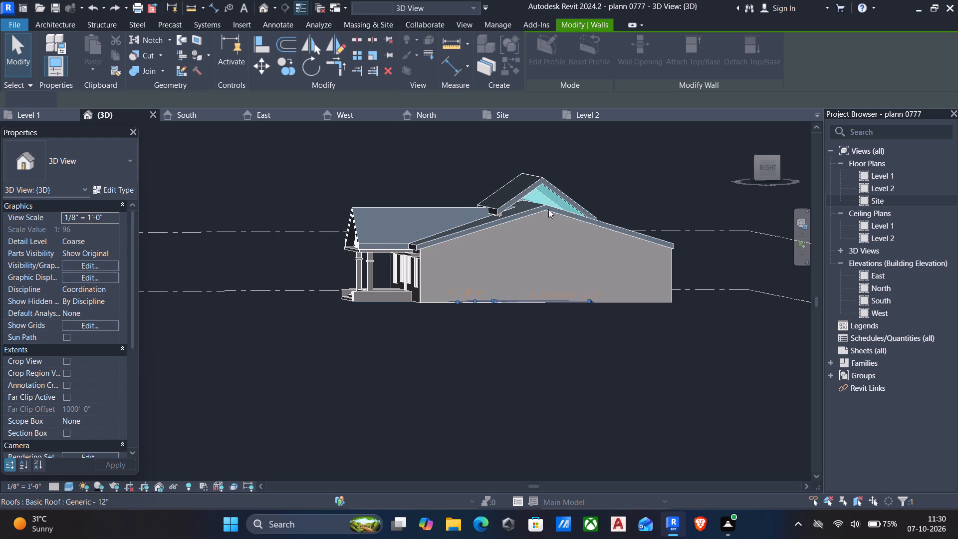
pyautogui.press('Escape')
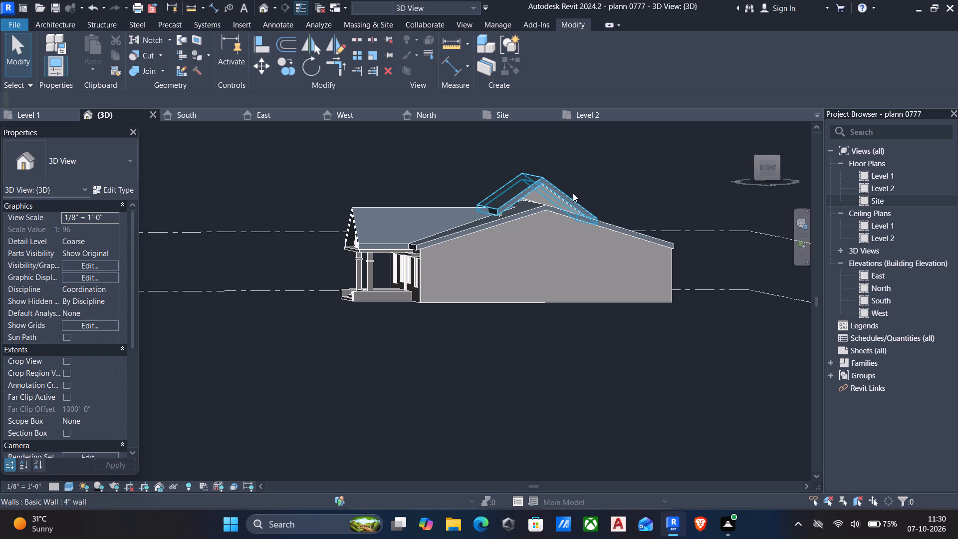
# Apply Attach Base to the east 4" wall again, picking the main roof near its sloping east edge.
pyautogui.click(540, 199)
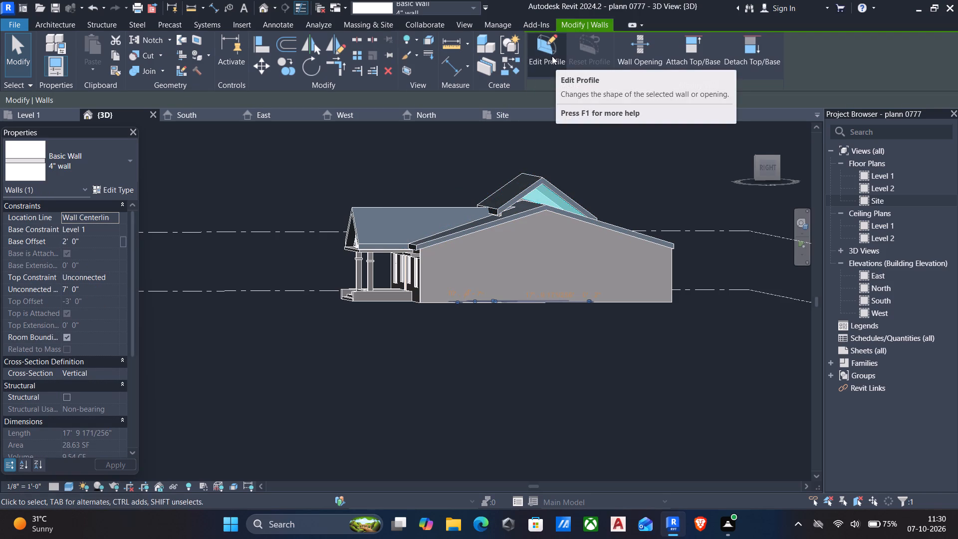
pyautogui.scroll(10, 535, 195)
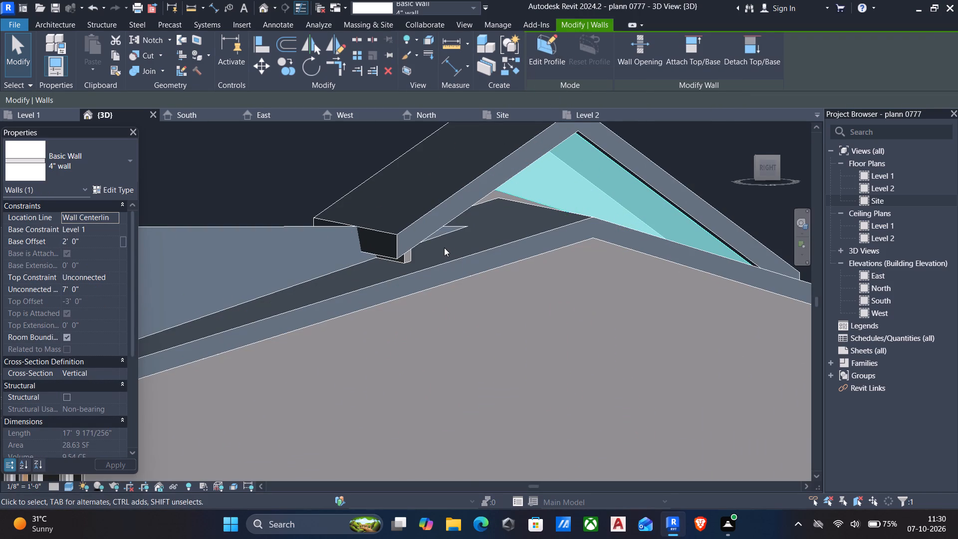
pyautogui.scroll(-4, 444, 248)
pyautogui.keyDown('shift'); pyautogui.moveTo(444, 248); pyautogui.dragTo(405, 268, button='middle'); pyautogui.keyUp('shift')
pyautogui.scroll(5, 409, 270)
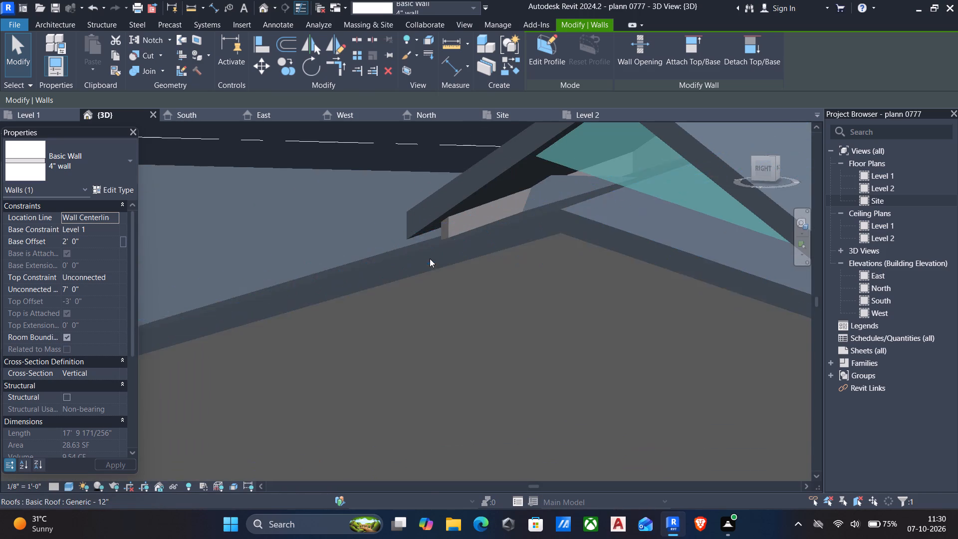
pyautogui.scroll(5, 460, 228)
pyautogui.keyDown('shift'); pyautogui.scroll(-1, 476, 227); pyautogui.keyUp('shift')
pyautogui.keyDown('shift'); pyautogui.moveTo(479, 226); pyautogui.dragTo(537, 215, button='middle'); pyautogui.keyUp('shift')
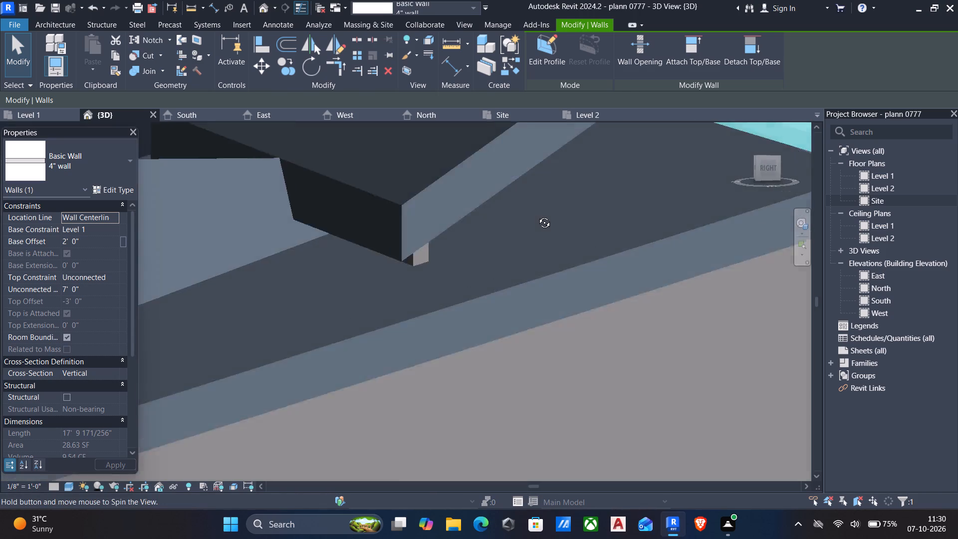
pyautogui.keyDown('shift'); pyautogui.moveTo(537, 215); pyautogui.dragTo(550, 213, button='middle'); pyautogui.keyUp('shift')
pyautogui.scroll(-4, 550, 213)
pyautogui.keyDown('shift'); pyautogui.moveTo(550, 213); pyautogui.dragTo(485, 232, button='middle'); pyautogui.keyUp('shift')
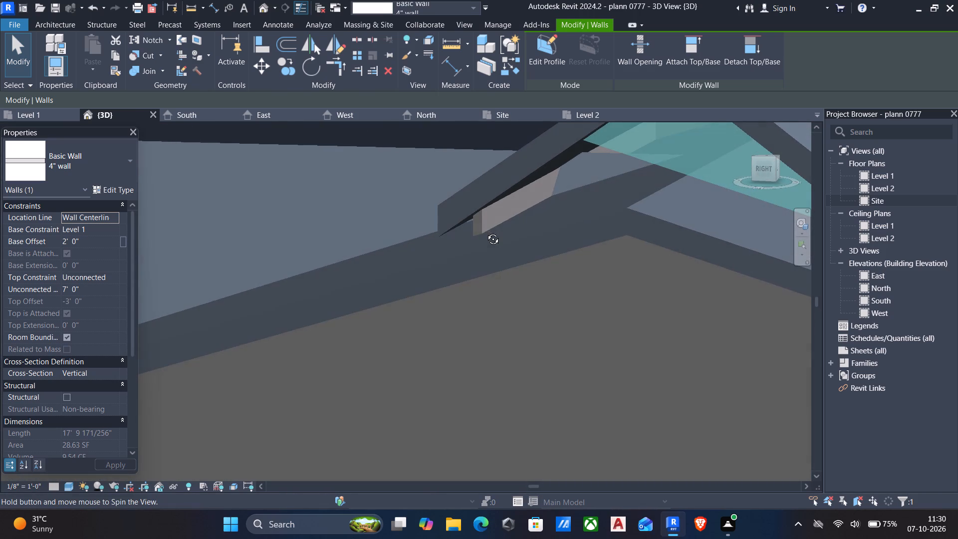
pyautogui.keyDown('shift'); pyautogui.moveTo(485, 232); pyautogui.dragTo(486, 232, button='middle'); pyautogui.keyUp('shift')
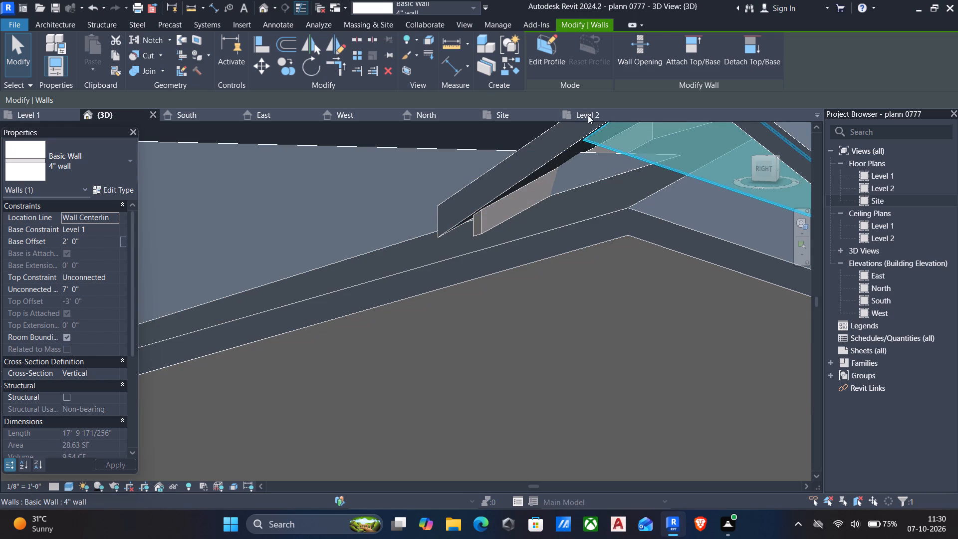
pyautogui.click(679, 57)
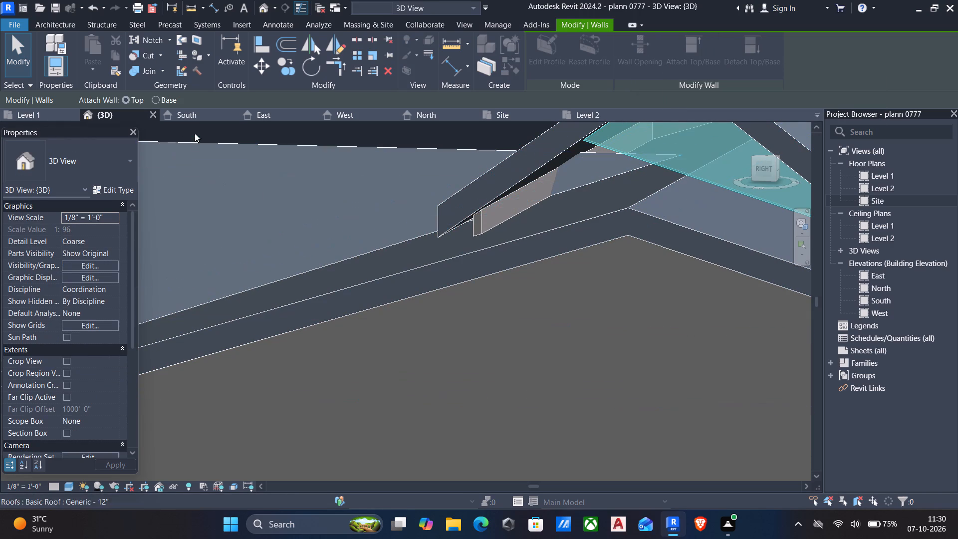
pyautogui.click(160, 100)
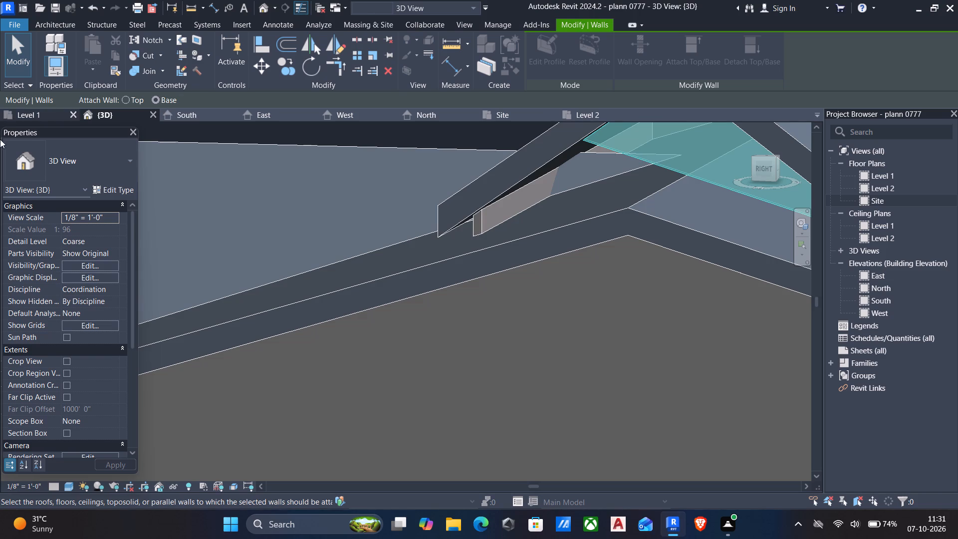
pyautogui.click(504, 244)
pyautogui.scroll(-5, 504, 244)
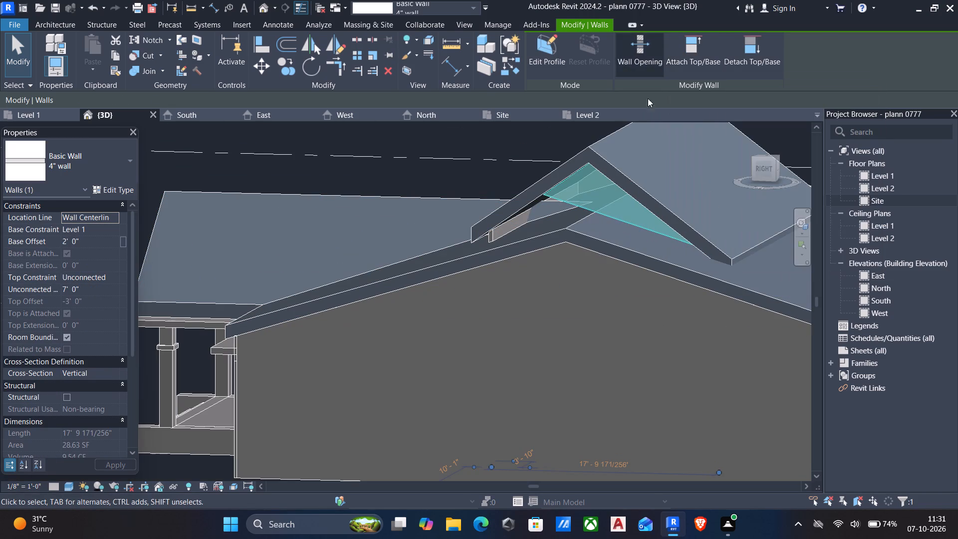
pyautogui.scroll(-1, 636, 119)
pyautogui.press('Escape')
# Delete the long front 4" wall beneath the shorter upper roof's front eave.
pyautogui.scroll(-5, 632, 125)
pyautogui.keyDown('shift'); pyautogui.moveTo(633, 140); pyautogui.dragTo(726, 113, button='middle'); pyautogui.keyUp('shift')
pyautogui.keyDown('shift'); pyautogui.moveTo(241, 290); pyautogui.dragTo(365, 298, button='middle'); pyautogui.keyUp('shift')
pyautogui.keyDown('shift'); pyautogui.scroll(-1, 242, 290); pyautogui.keyUp('shift')
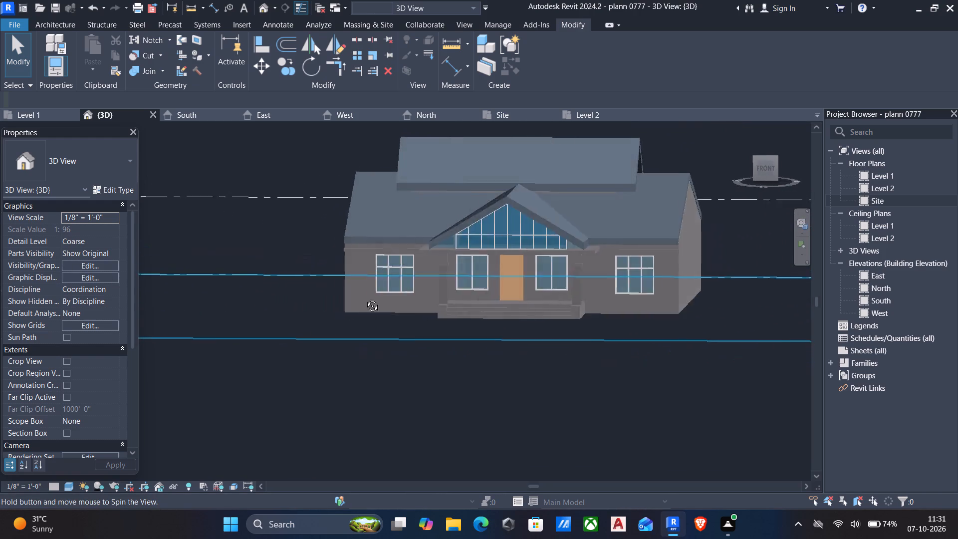
pyautogui.keyDown('shift'); pyautogui.moveTo(365, 298); pyautogui.dragTo(382, 288, button='middle'); pyautogui.keyUp('shift')
pyautogui.scroll(5, 402, 253)
pyautogui.scroll(-4, 533, 168)
pyautogui.moveTo(520, 185); pyautogui.dragTo(495, 265, button='middle')
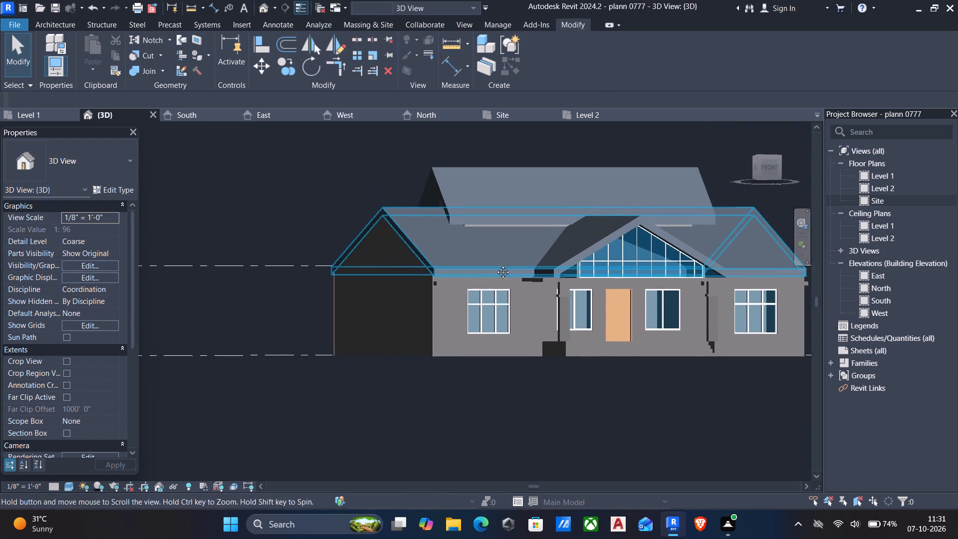
pyautogui.moveTo(495, 265); pyautogui.dragTo(496, 274, button='middle')
pyautogui.scroll(4, 504, 261)
pyautogui.click(489, 227)
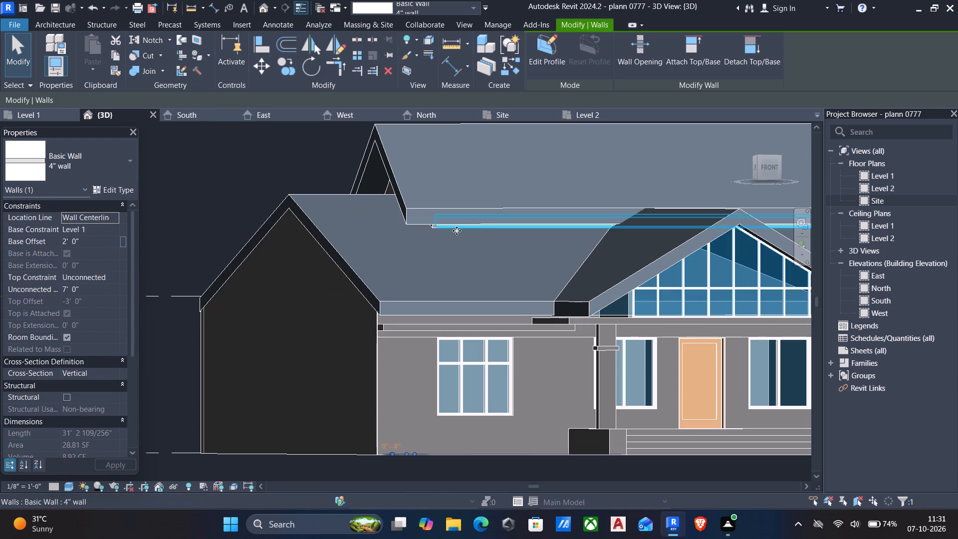
pyautogui.scroll(-3, 506, 260)
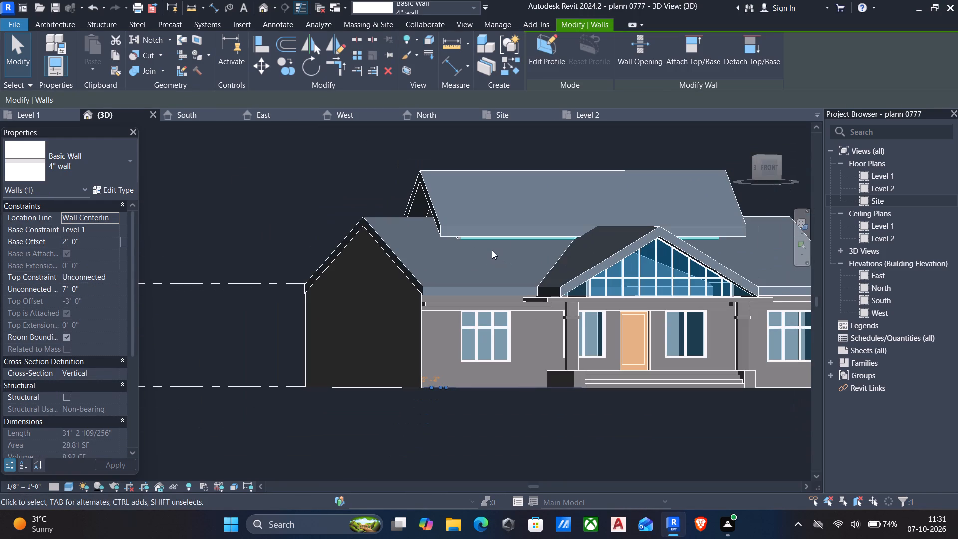
pyautogui.press('Delete')
# Examine the roofs, gable ends and porch front from the west, east and front of the house.
pyautogui.scroll(5, 460, 243)
pyautogui.scroll(-5, 442, 251)
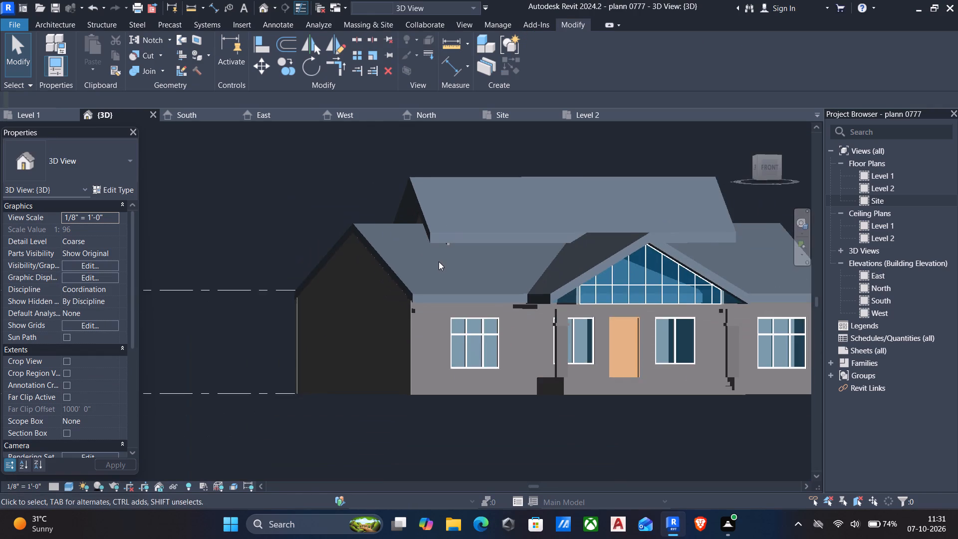
pyautogui.moveTo(439, 262); pyautogui.dragTo(537, 264, button='middle')
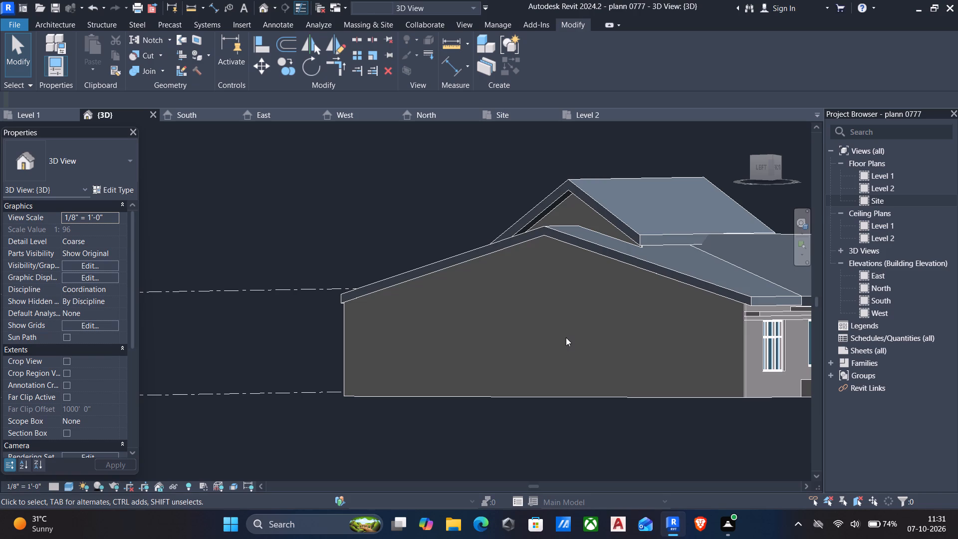
pyautogui.scroll(-5, 342, 279)
pyautogui.moveTo(350, 280); pyautogui.dragTo(271, 308, button='middle')
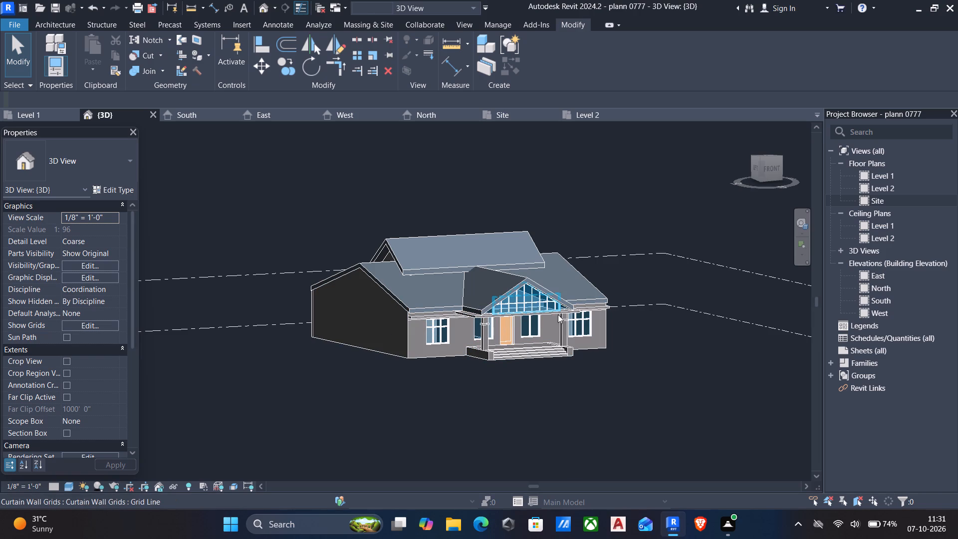
pyautogui.scroll(-1, 565, 320)
pyautogui.keyDown('shift'); pyautogui.moveTo(569, 320); pyautogui.dragTo(397, 317, button='middle'); pyautogui.keyUp('shift')
pyautogui.scroll(3, 441, 316)
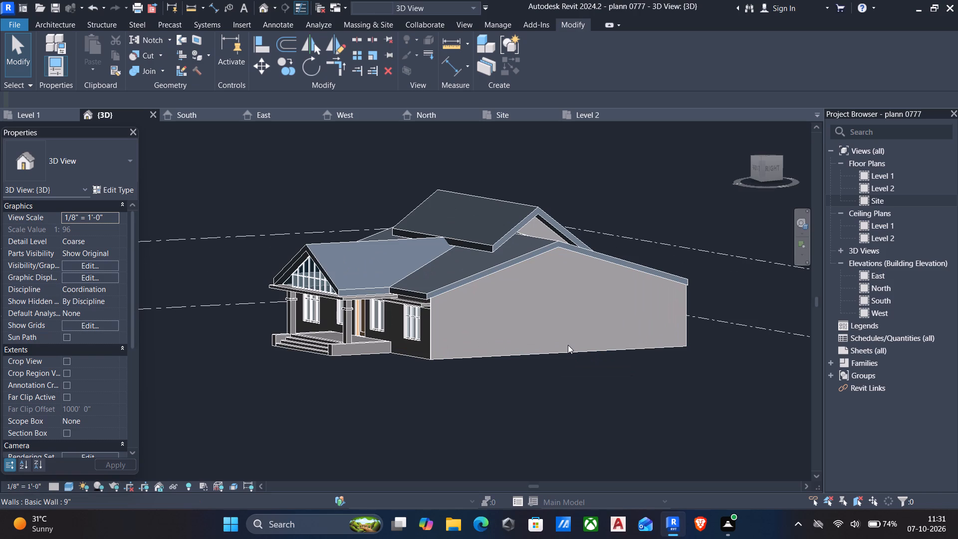
pyautogui.scroll(-2, 568, 345)
pyautogui.keyDown('shift'); pyautogui.scroll(-1, 561, 355); pyautogui.keyUp('shift')
pyautogui.keyDown('shift'); pyautogui.moveTo(561, 355); pyautogui.dragTo(654, 350, button='middle'); pyautogui.keyUp('shift')
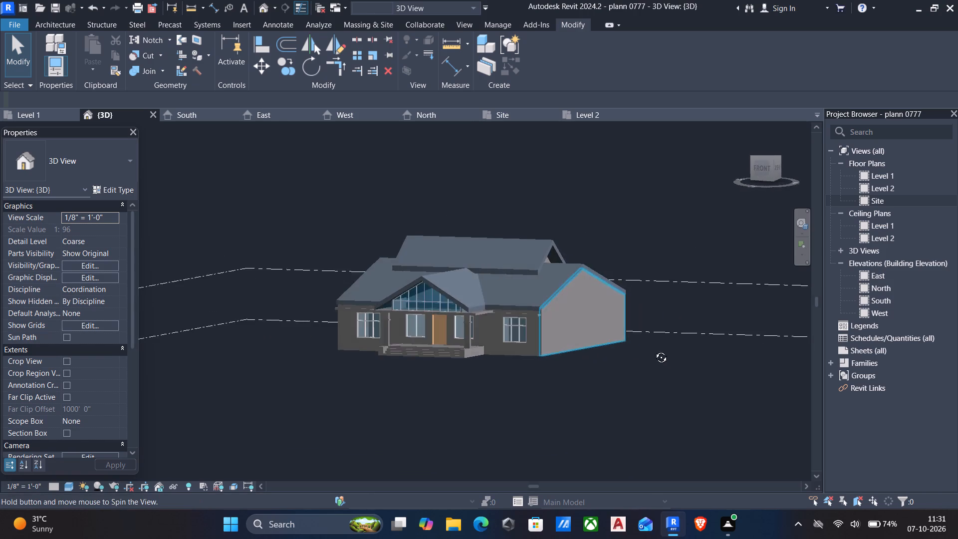
pyautogui.keyDown('shift'); pyautogui.moveTo(654, 350); pyautogui.dragTo(684, 339, button='middle'); pyautogui.keyUp('shift')
pyautogui.scroll(4, 470, 342)
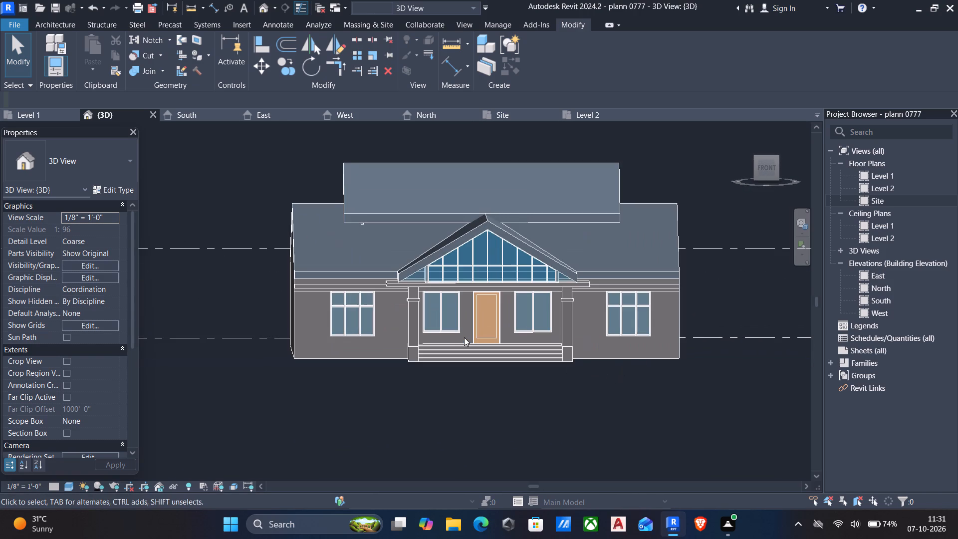
pyautogui.scroll(5, 463, 359)
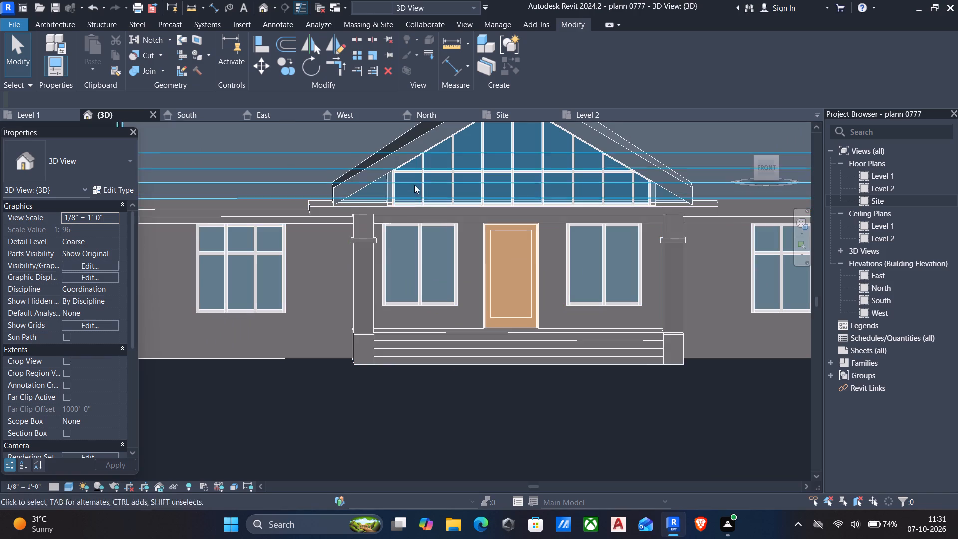
pyautogui.scroll(-4, 409, 195)
pyautogui.moveTo(409, 209); pyautogui.dragTo(401, 365, button='middle')
pyautogui.scroll(3, 382, 314)
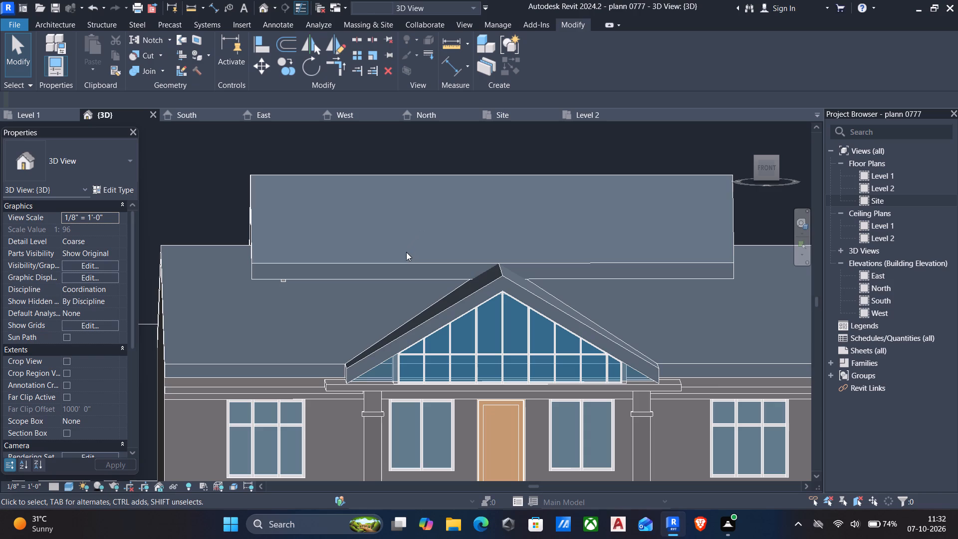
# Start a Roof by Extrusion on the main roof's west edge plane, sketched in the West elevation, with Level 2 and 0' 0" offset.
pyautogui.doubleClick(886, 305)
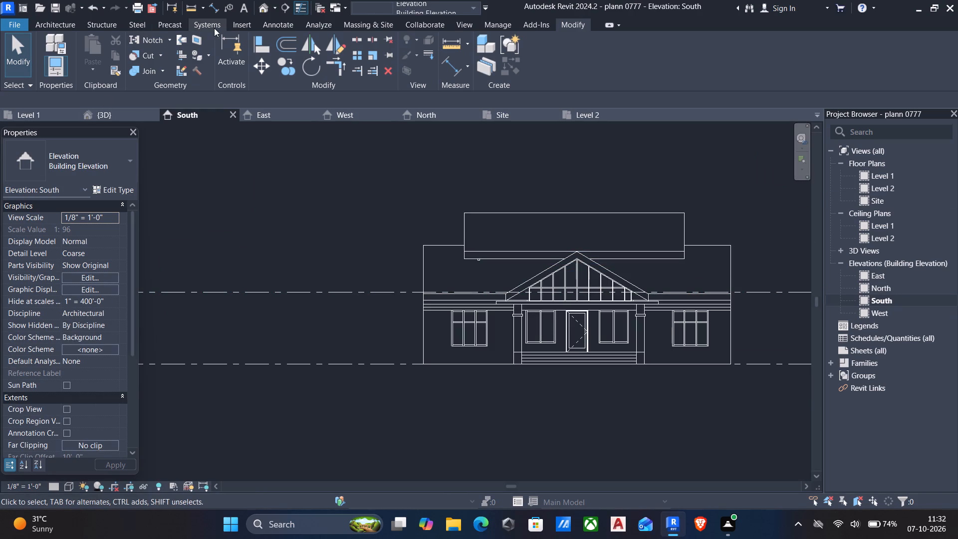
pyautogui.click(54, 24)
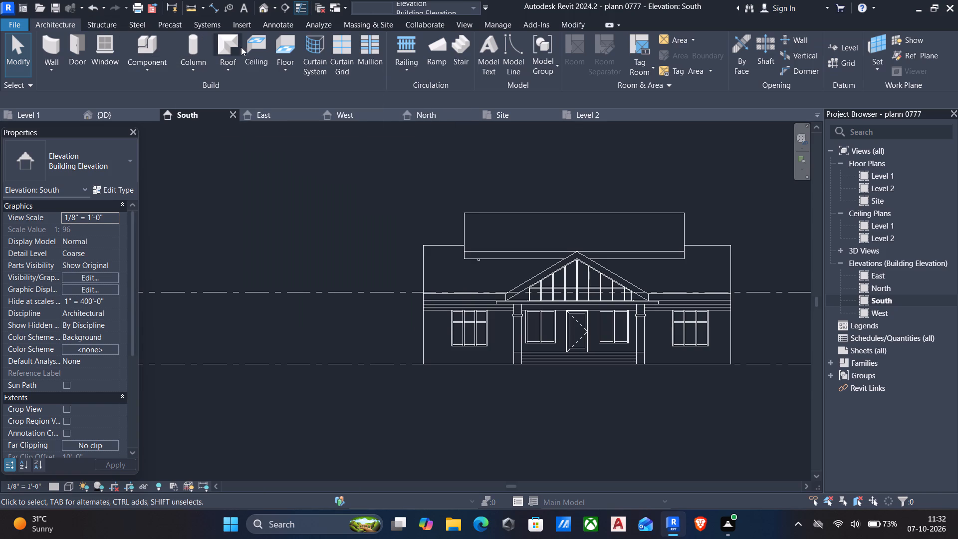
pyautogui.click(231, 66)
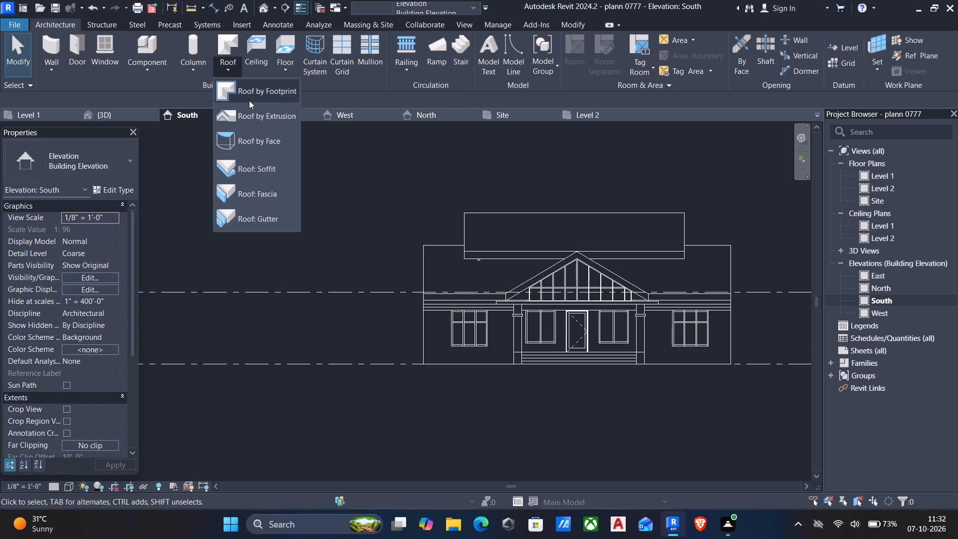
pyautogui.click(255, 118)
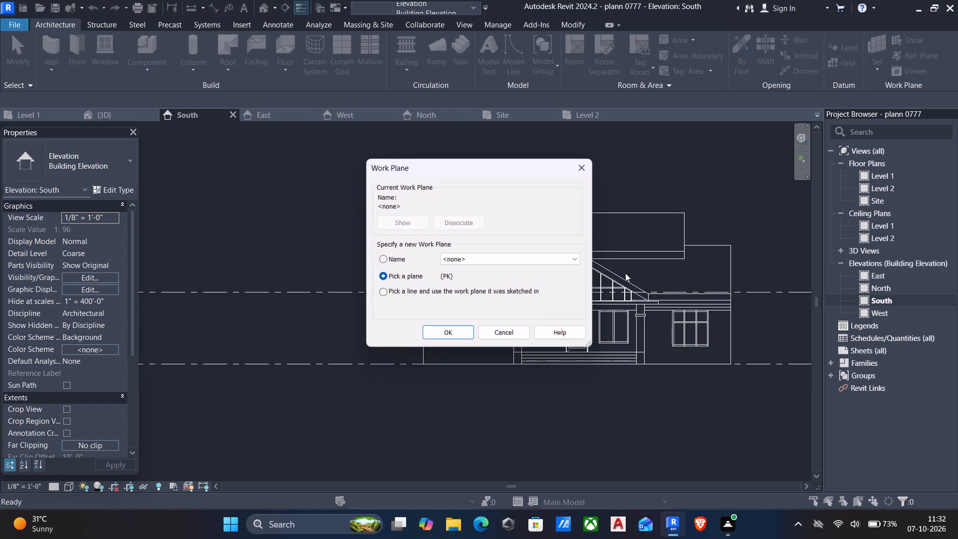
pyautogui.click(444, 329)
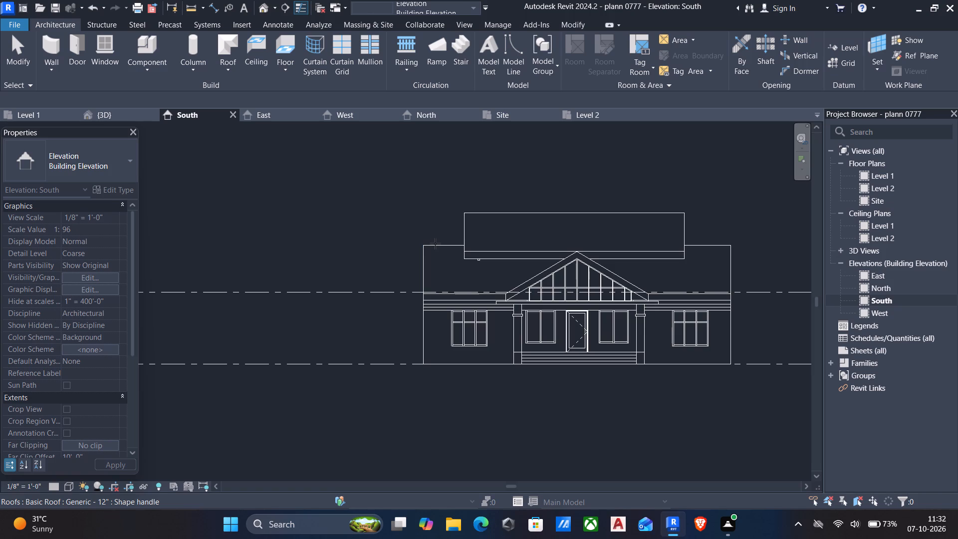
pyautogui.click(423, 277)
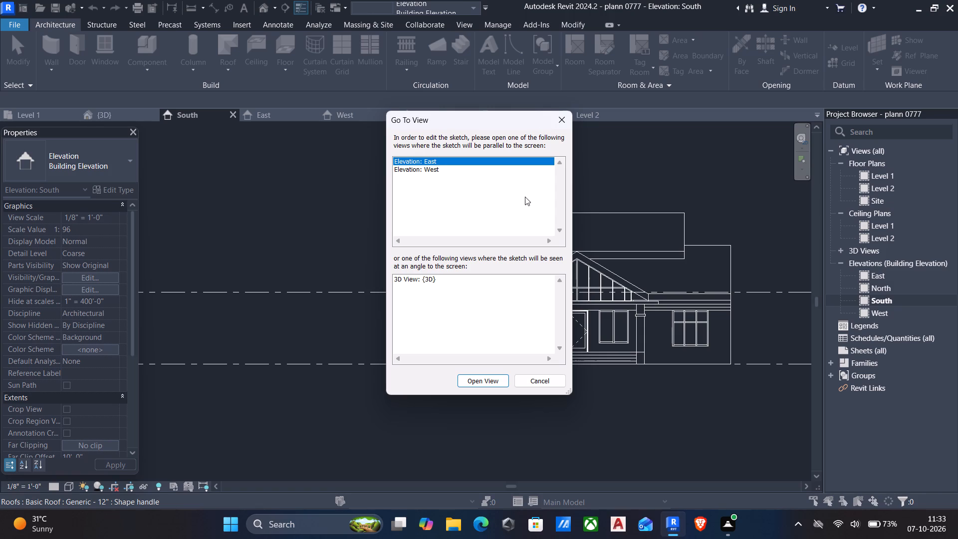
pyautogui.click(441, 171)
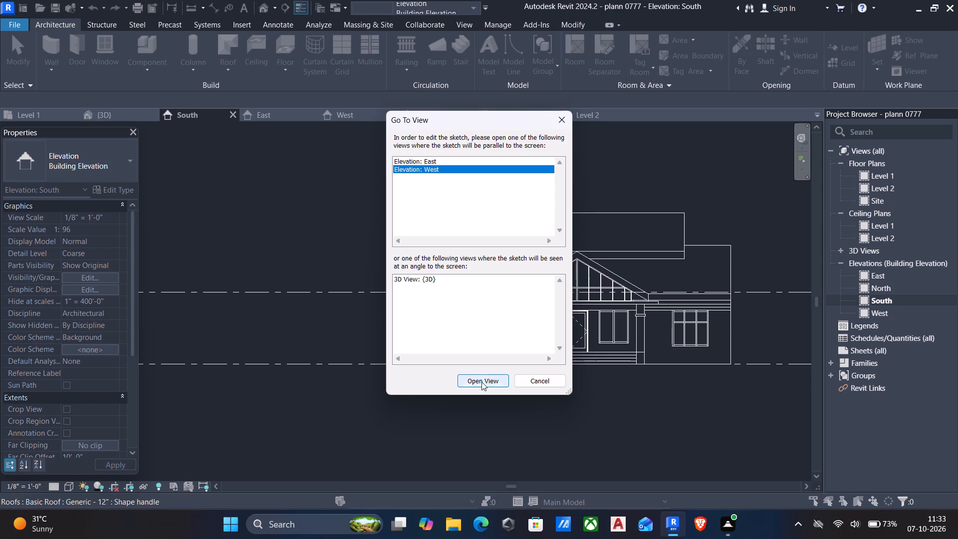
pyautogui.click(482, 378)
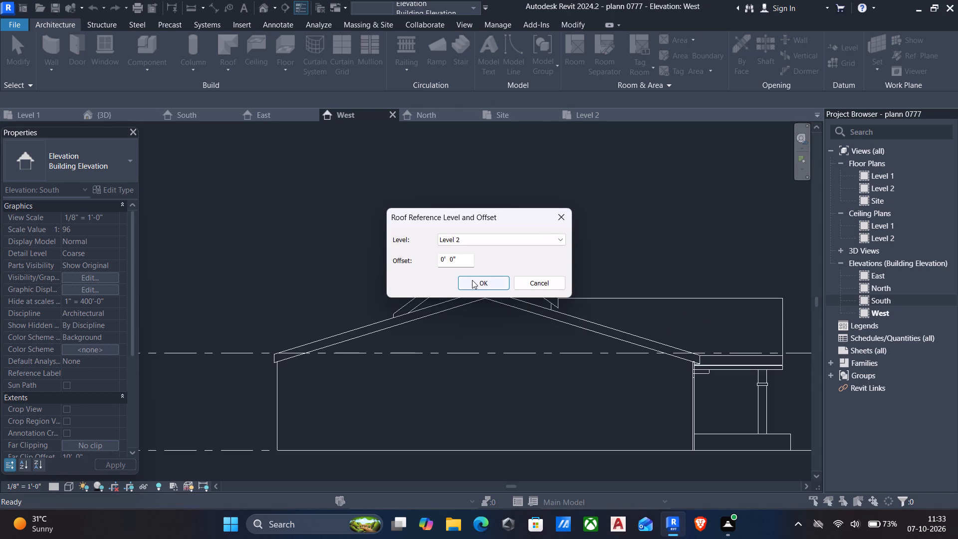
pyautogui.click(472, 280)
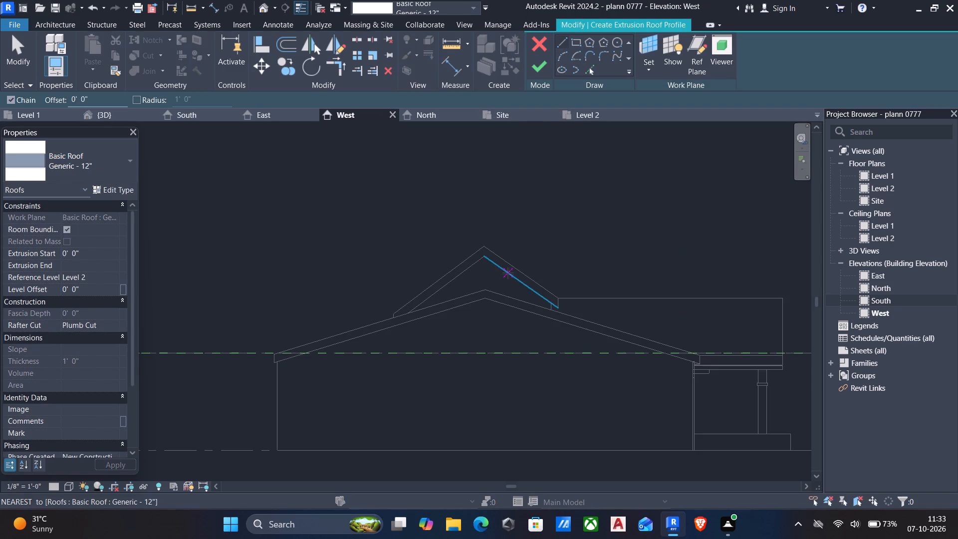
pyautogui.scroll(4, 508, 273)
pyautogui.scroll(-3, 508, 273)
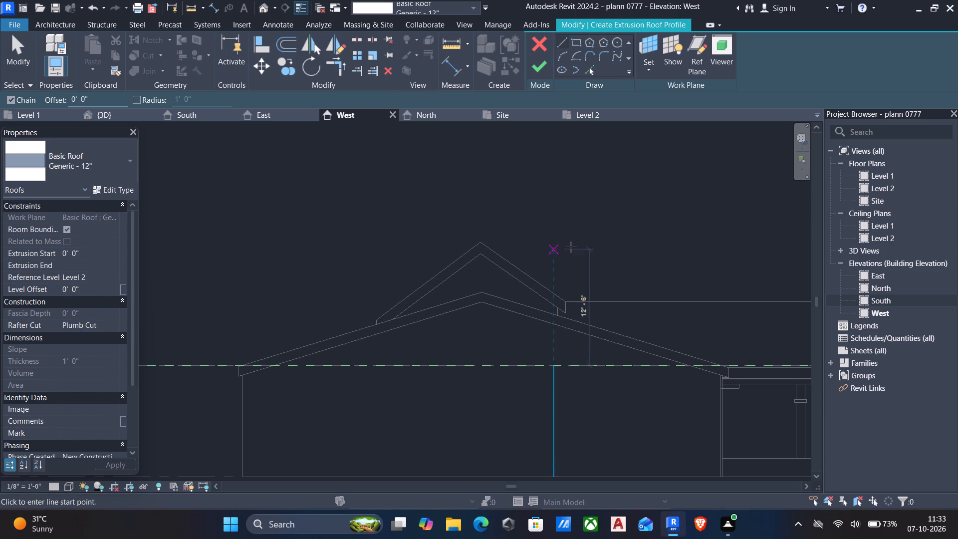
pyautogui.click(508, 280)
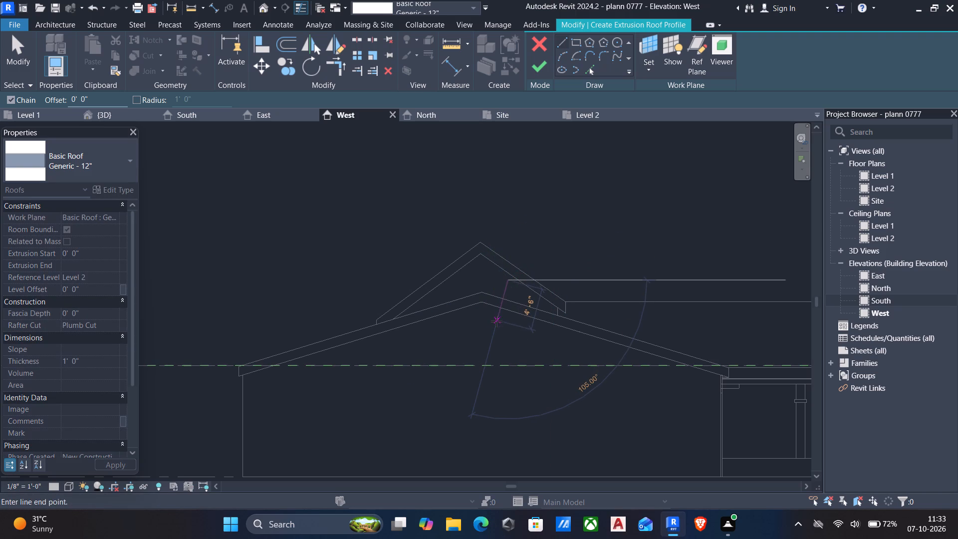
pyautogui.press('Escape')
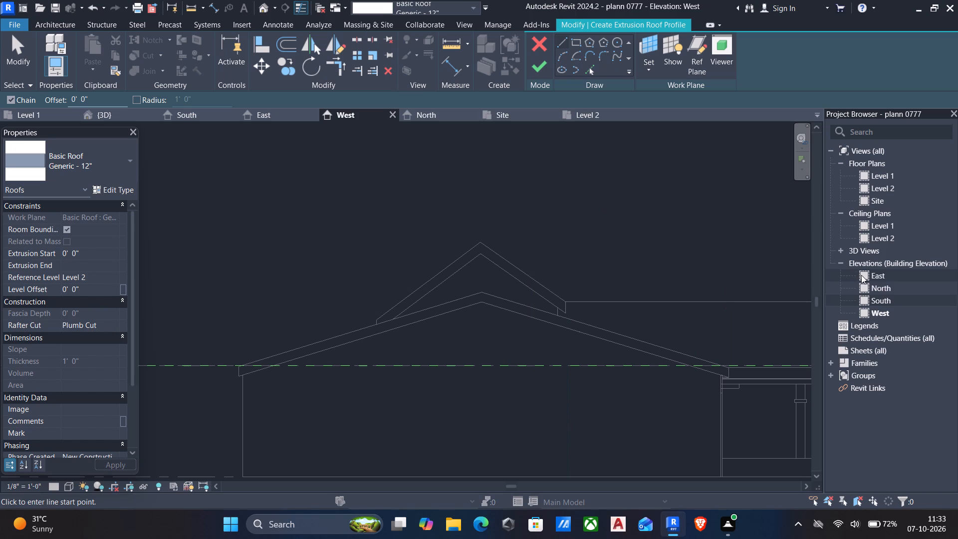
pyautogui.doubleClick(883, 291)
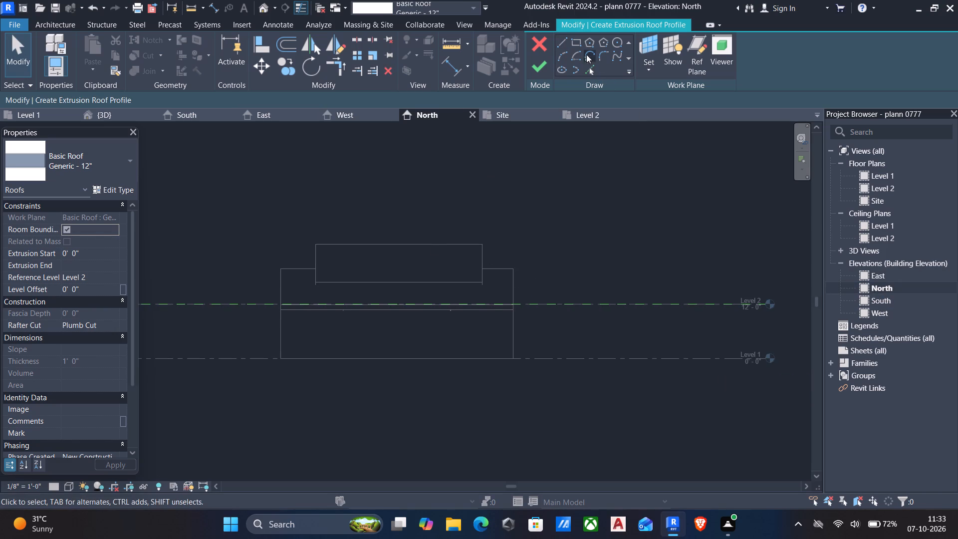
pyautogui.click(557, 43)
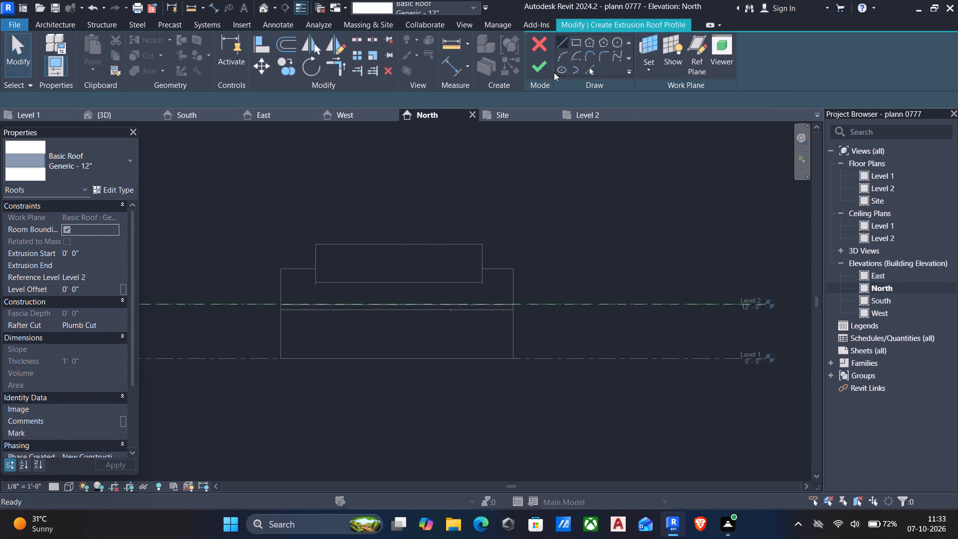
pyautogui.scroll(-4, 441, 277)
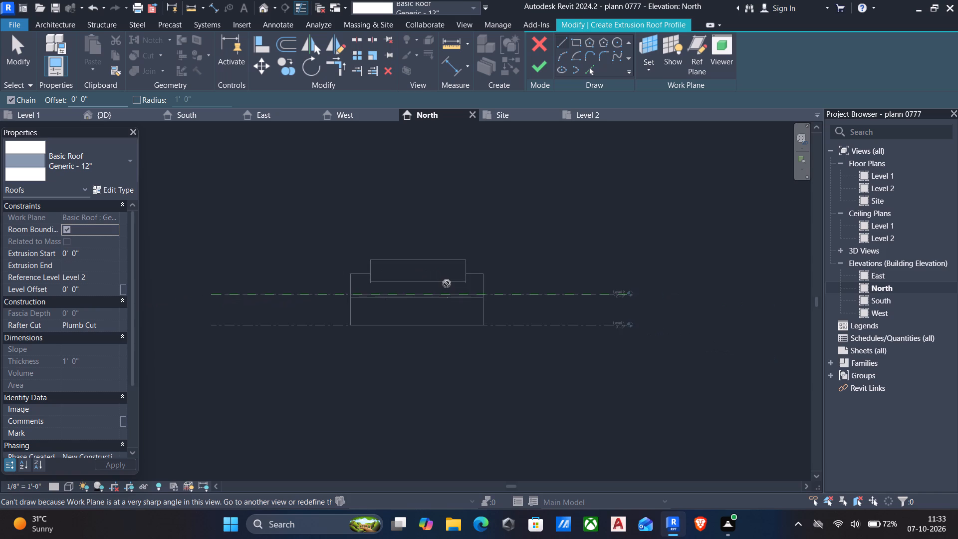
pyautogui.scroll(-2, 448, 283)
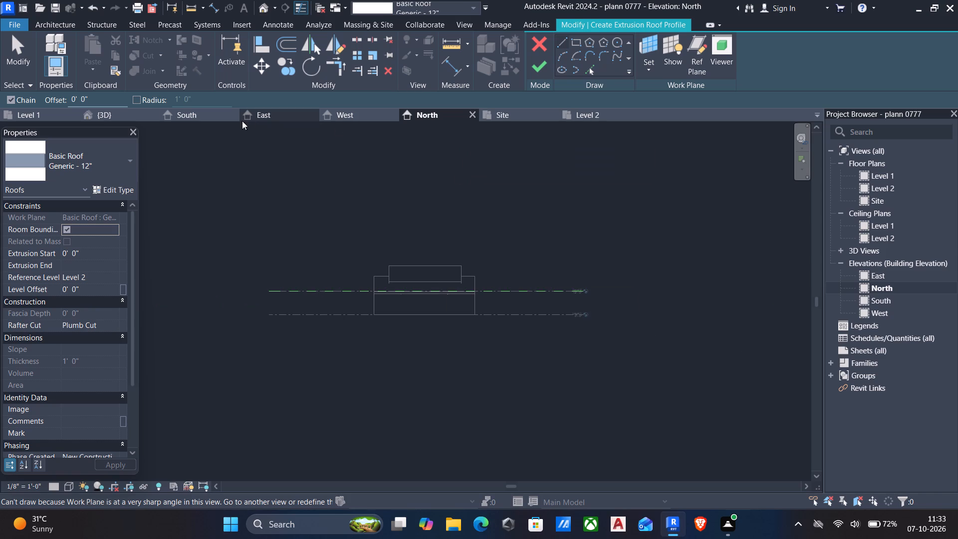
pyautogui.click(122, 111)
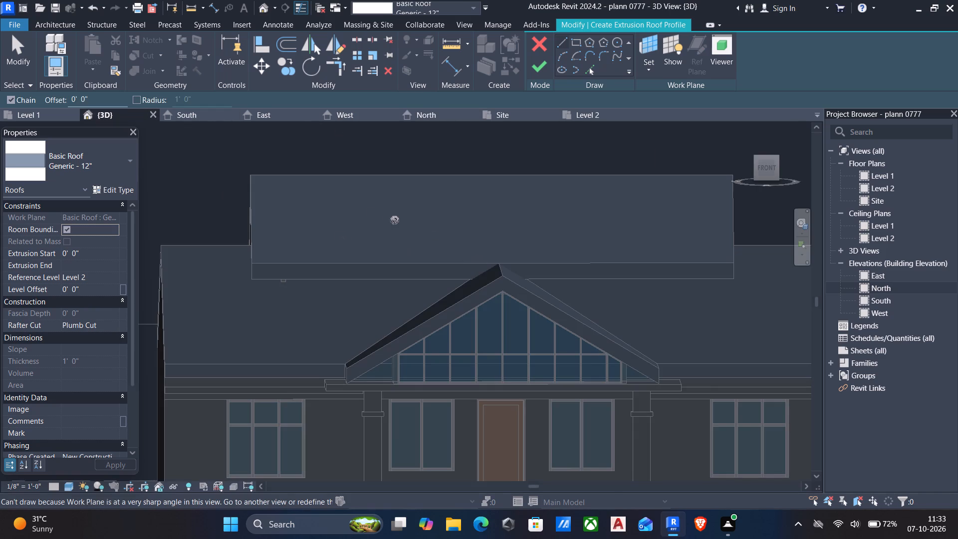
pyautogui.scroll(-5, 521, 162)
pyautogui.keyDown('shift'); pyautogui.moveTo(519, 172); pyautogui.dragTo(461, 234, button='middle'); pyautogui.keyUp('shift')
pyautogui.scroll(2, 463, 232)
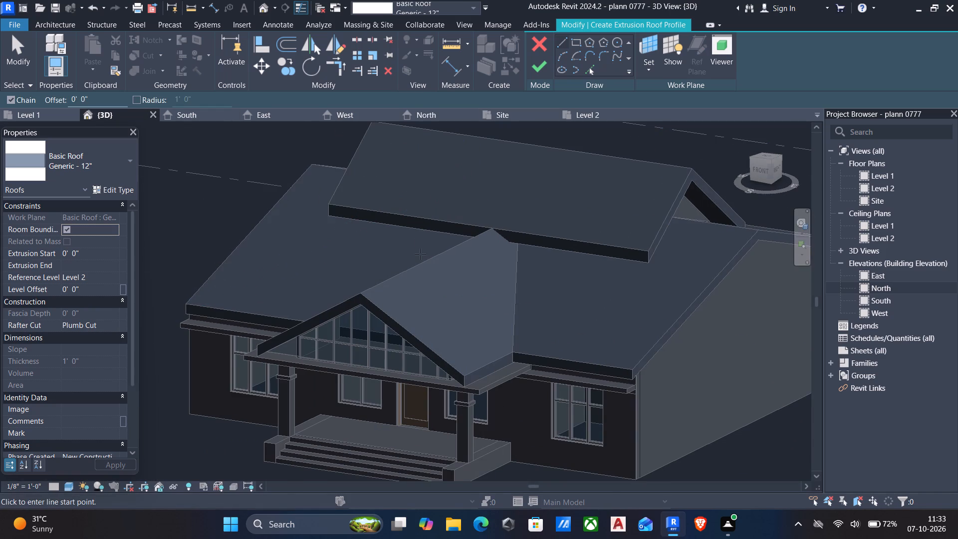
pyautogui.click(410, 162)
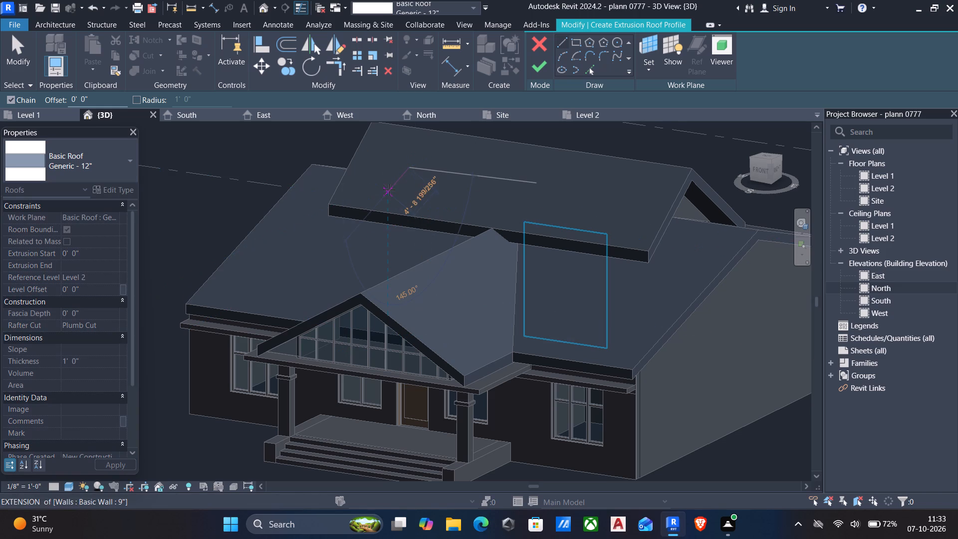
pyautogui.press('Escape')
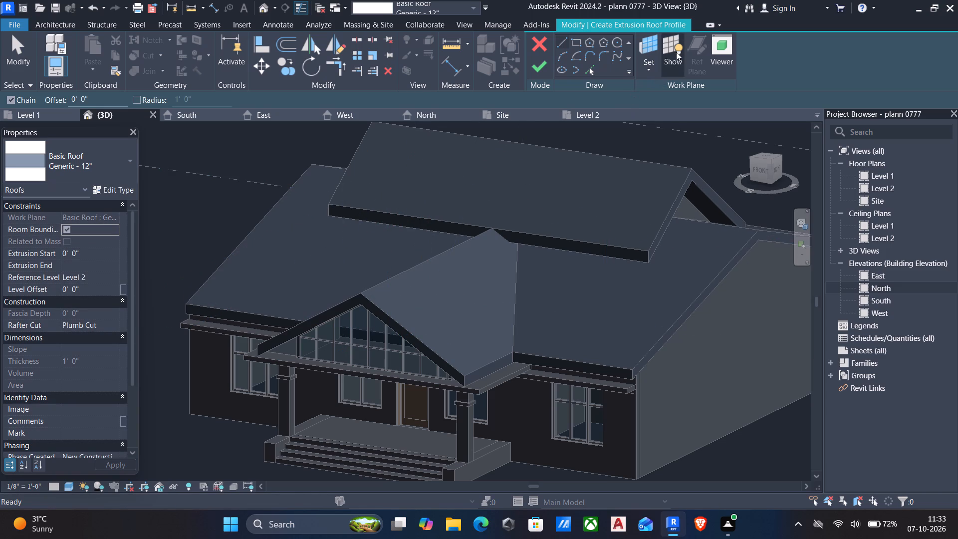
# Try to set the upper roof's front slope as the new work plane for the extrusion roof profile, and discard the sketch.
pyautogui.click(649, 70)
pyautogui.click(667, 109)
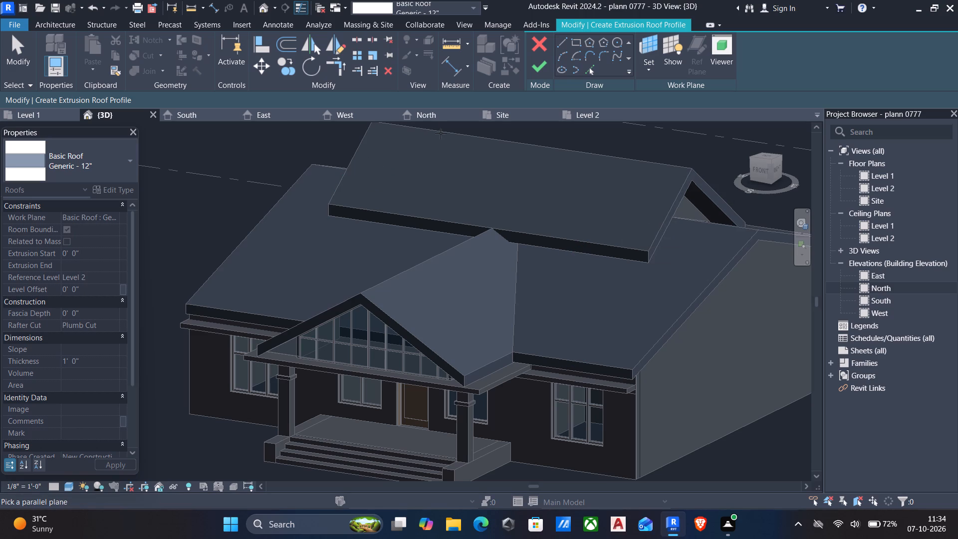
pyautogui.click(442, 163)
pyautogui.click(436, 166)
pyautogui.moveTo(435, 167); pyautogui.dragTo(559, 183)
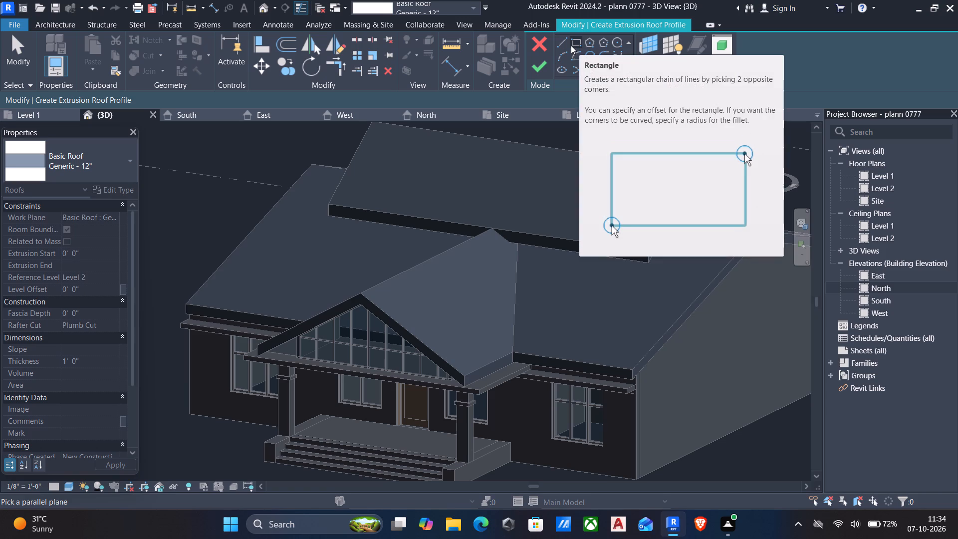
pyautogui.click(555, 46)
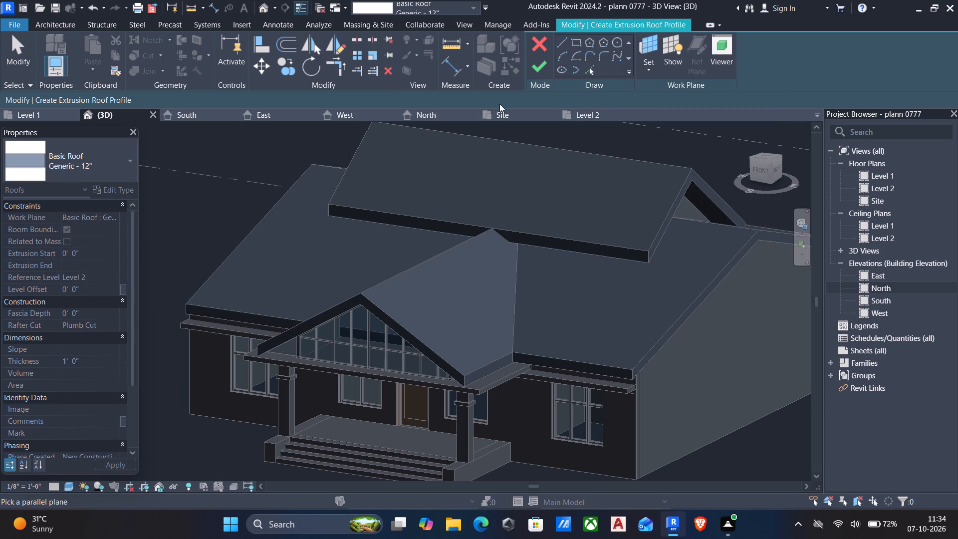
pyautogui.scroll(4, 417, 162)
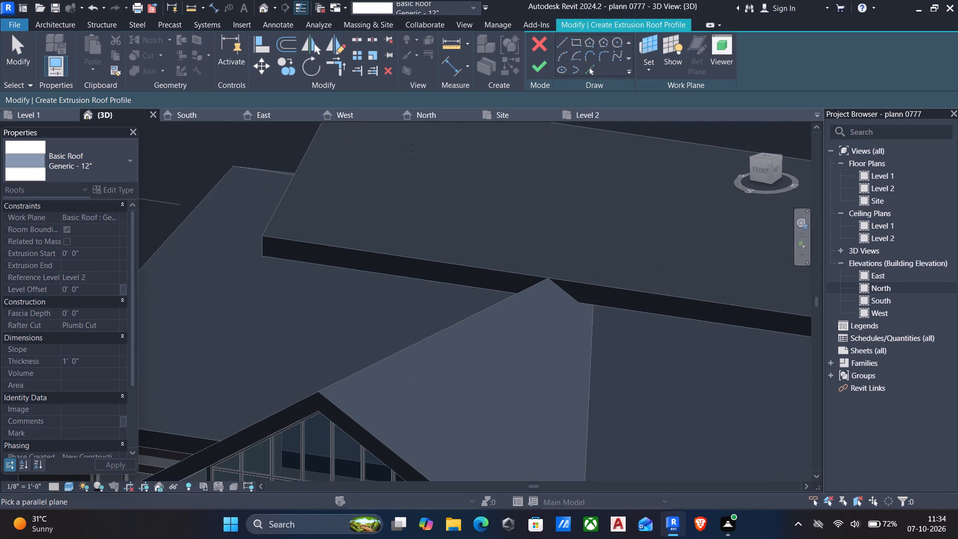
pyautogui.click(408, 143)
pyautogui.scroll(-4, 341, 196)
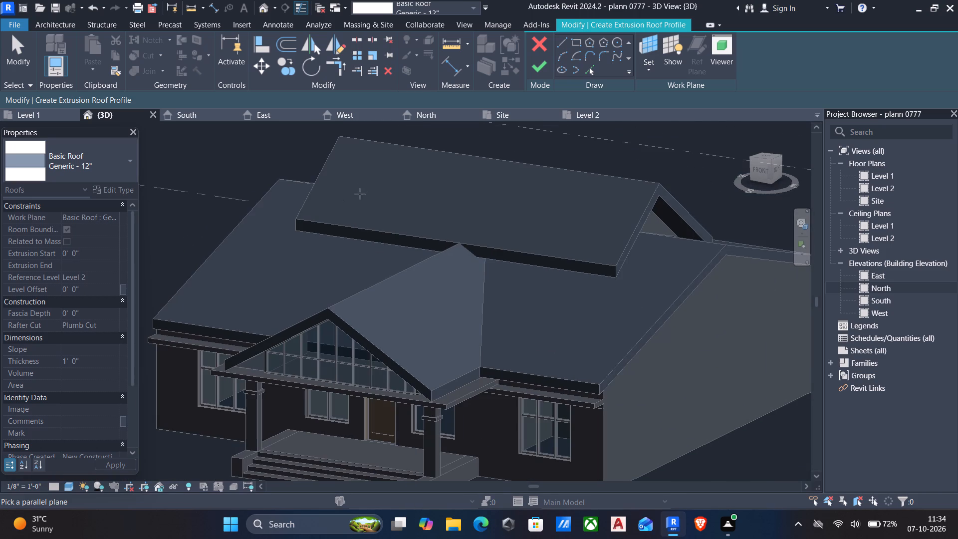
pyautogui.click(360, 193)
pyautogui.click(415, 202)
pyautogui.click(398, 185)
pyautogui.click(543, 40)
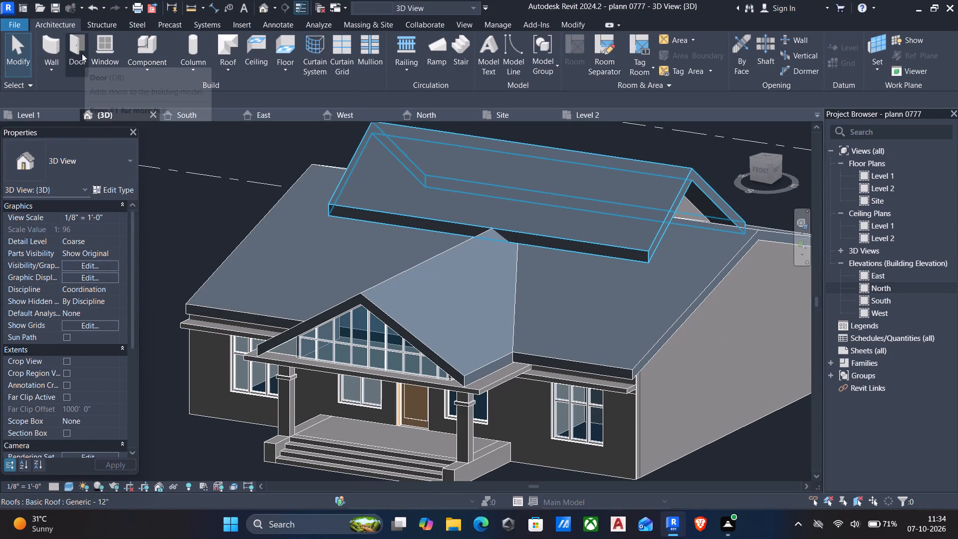
# Start a Roof by Footprint on Level 2 and sketch a slope-defining rectangle about 9' by 12' over the upper roof's west part.
pyautogui.click(68, 24)
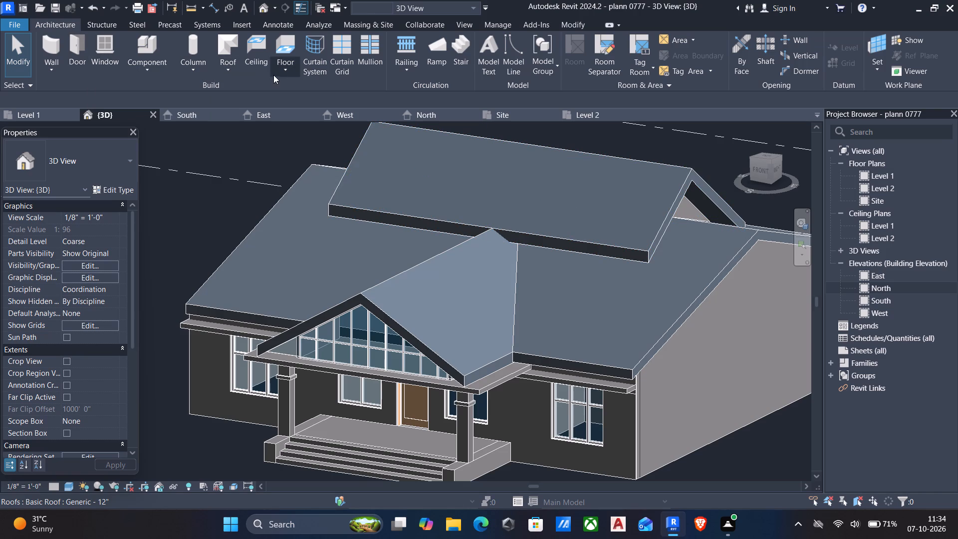
pyautogui.click(229, 67)
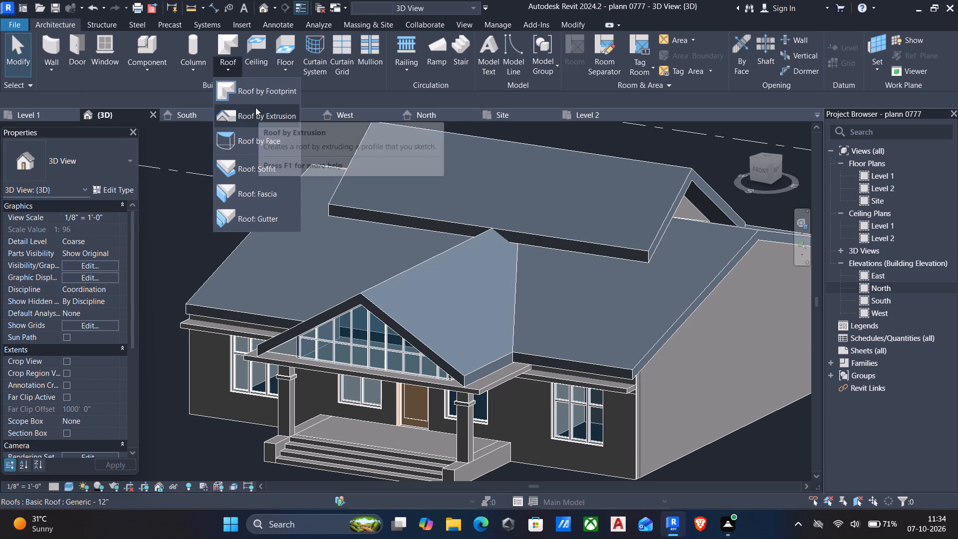
pyautogui.click(263, 91)
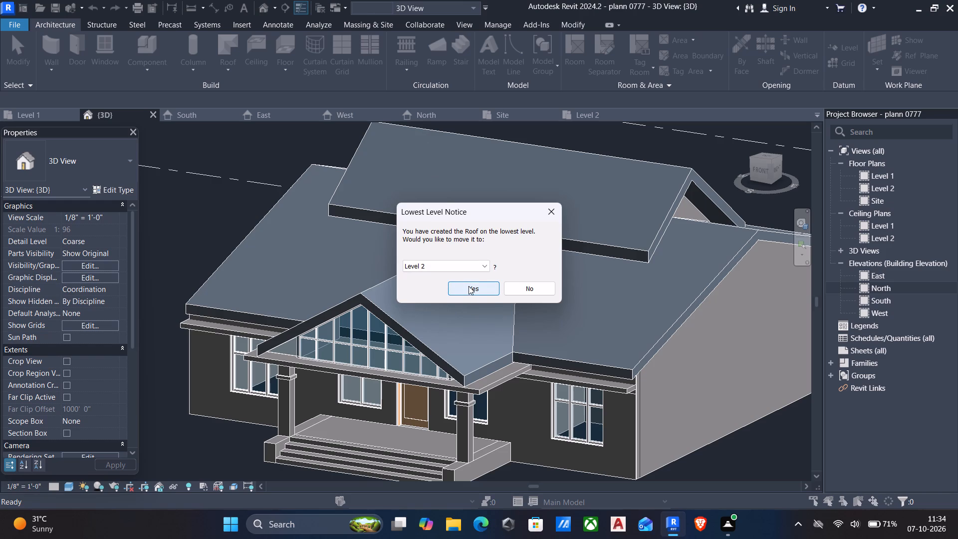
pyautogui.click(473, 295)
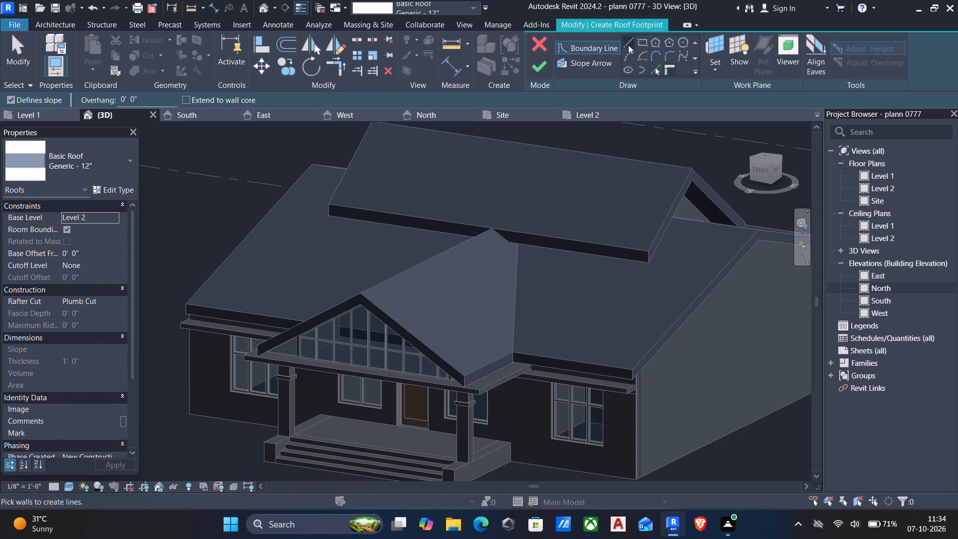
pyautogui.click(641, 45)
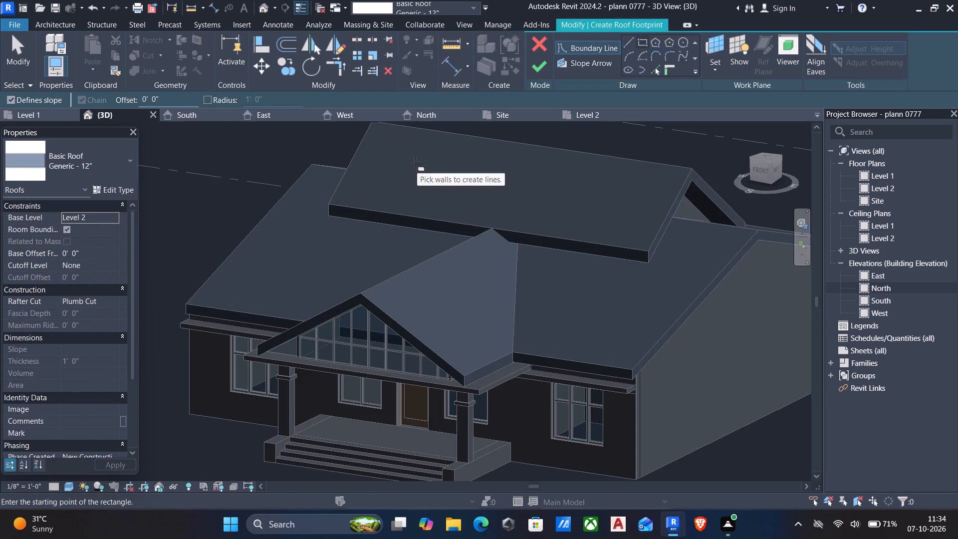
pyautogui.click(386, 144)
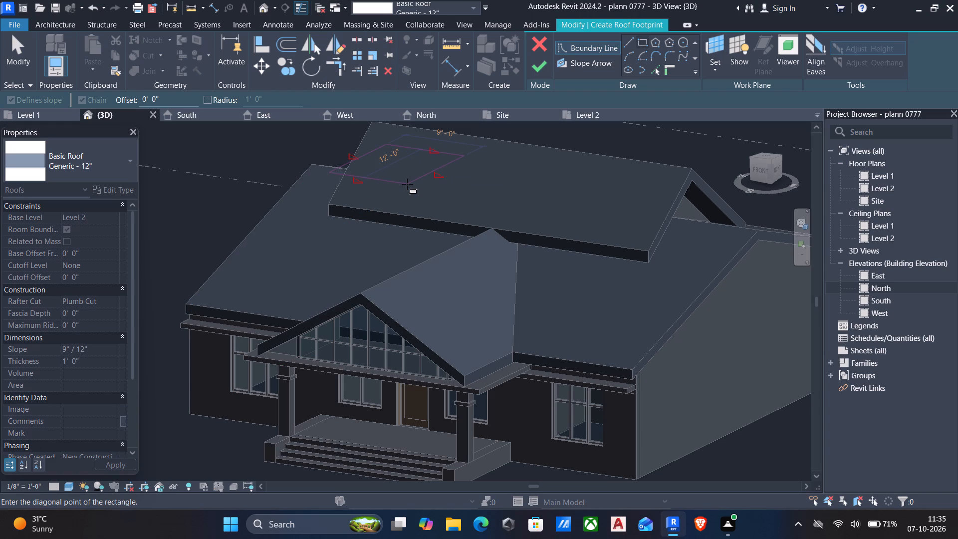
pyautogui.click(407, 184)
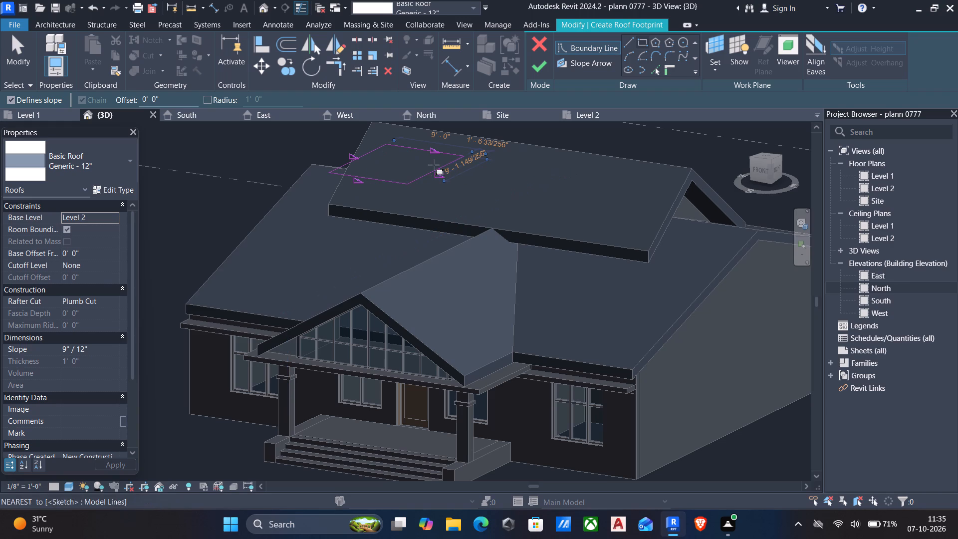
# Sketch a second slope-defining rectangle about 10' by 8' 5" over the east part of the upper roof.
pyautogui.click(582, 173)
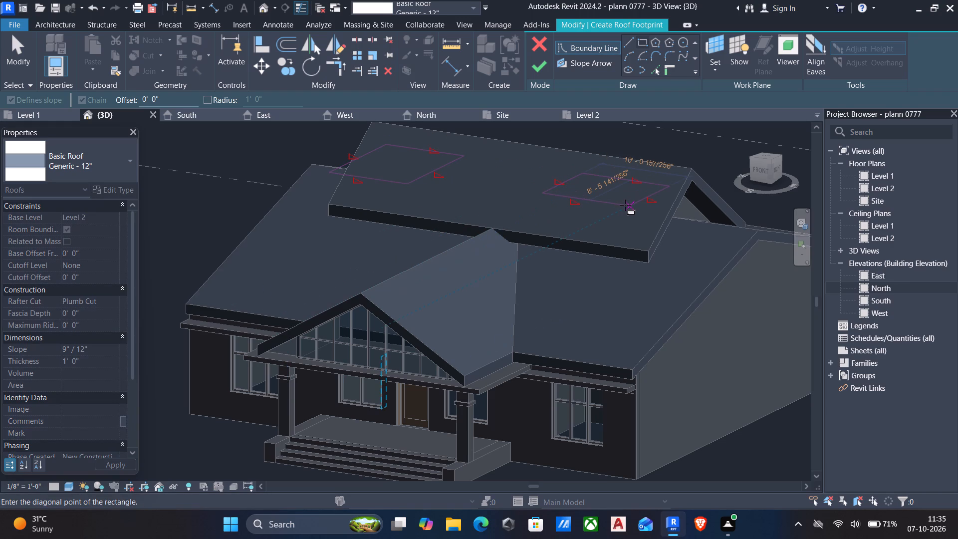
pyautogui.click(625, 205)
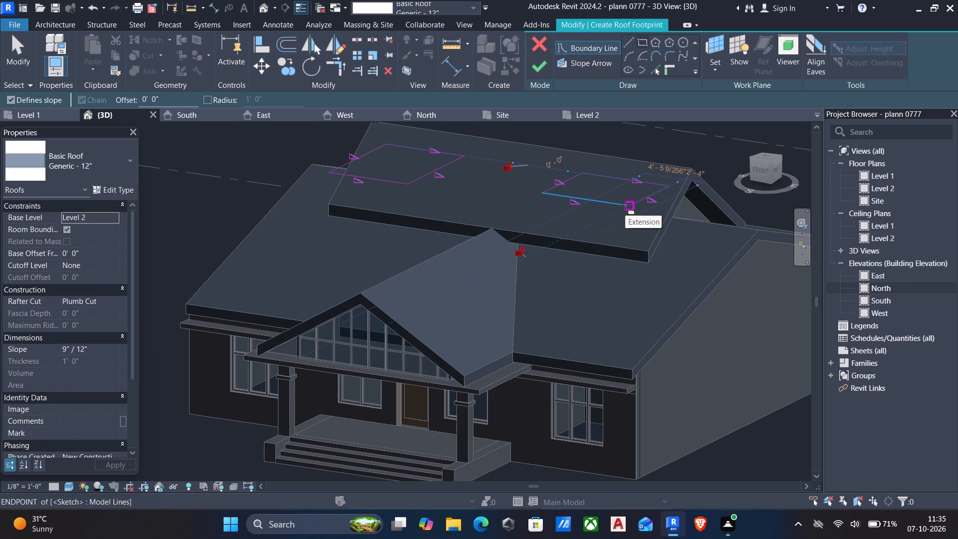
pyautogui.press('Escape')
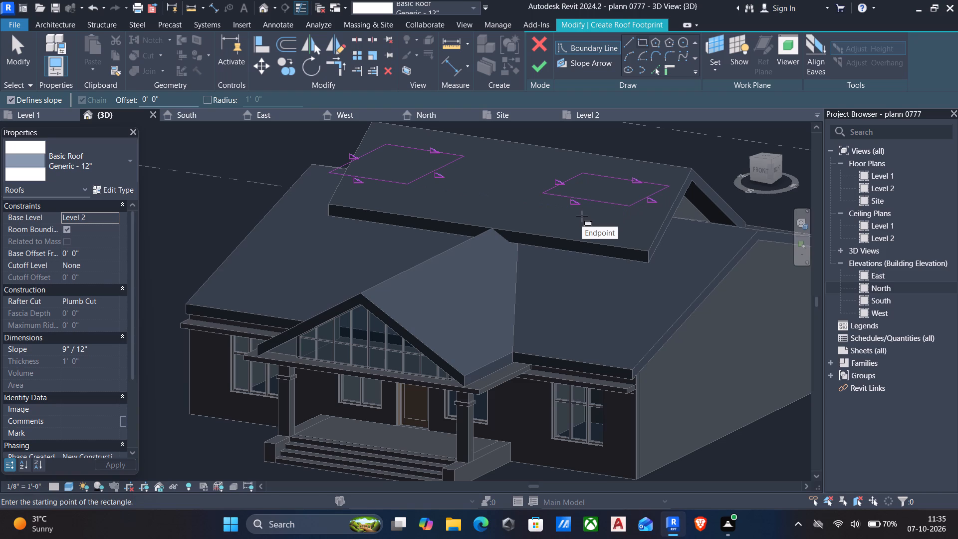
pyautogui.press('Escape')
# Move the west footprint rectangle forward and east until it lies over the west end of the upper roof's front slope.
pyautogui.scroll(-2, 582, 216)
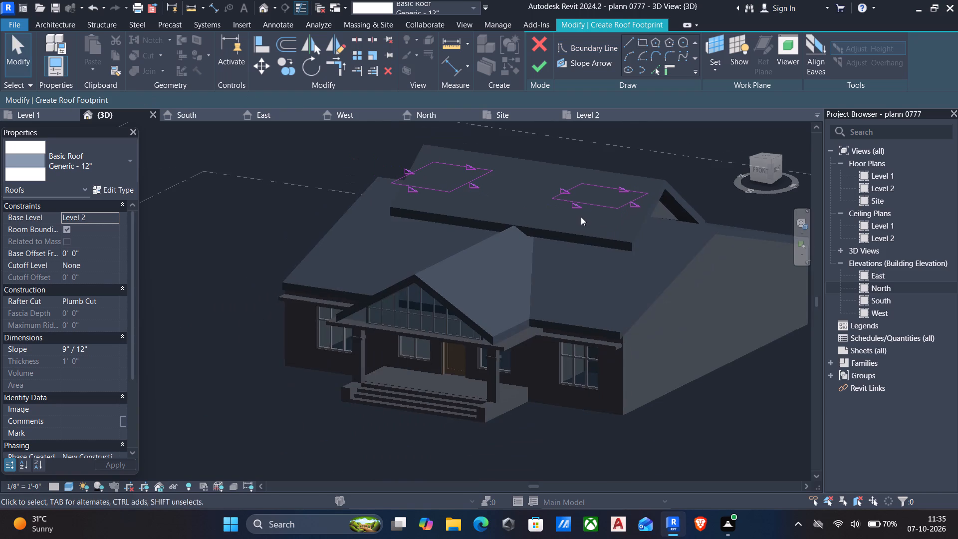
pyautogui.keyDown('shift'); pyautogui.moveTo(580, 218); pyautogui.dragTo(647, 204, button='middle'); pyautogui.keyUp('shift')
pyautogui.keyDown('shift'); pyautogui.scroll(-1, 580, 218); pyautogui.keyUp('shift')
pyautogui.keyDown('shift'); pyautogui.moveTo(645, 207); pyautogui.dragTo(723, 198, button='middle'); pyautogui.keyUp('shift')
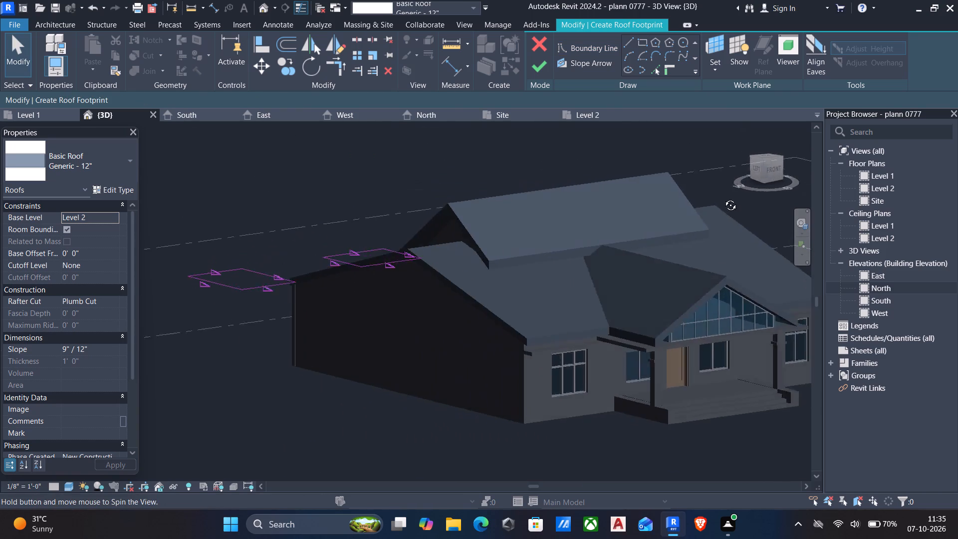
pyautogui.keyDown('shift'); pyautogui.moveTo(723, 198); pyautogui.dragTo(600, 294, button='middle'); pyautogui.keyUp('shift')
pyautogui.scroll(-4, 629, 299)
pyautogui.moveTo(626, 298); pyautogui.dragTo(624, 339, button='middle')
pyautogui.scroll(3, 609, 287)
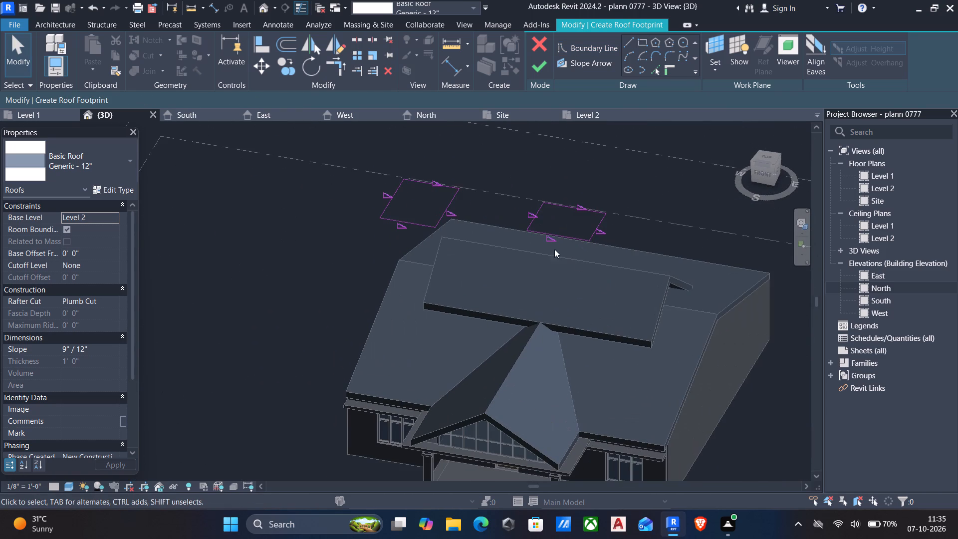
pyautogui.moveTo(342, 144); pyautogui.dragTo(479, 281)
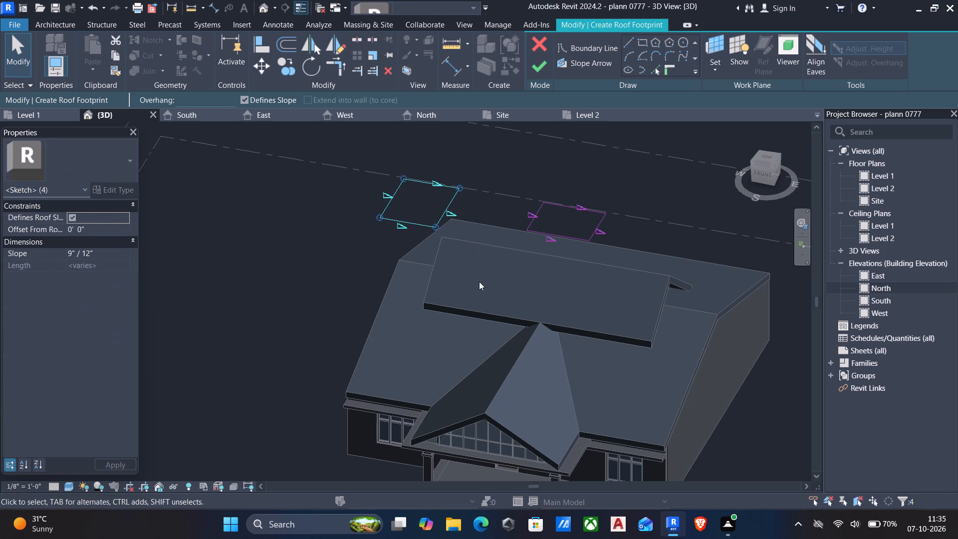
pyautogui.press('Down')
pyautogui.press('Down')
pyautogui.press('Down')
pyautogui.press('Down')
pyautogui.press('Down')
pyautogui.press('Down')
pyautogui.press('Down')
pyautogui.press('Down')
pyautogui.press('Down')
pyautogui.press('Down')
pyautogui.press('Down')
pyautogui.press('Down')
pyautogui.press('Down')
pyautogui.press('Down')
pyautogui.press('Down')
pyautogui.press('Down')
pyautogui.press('Down')
pyautogui.press('Down')
pyautogui.press('Down')
pyautogui.press('Down')
pyautogui.press('Down')
pyautogui.press('Down')
pyautogui.press('Down')
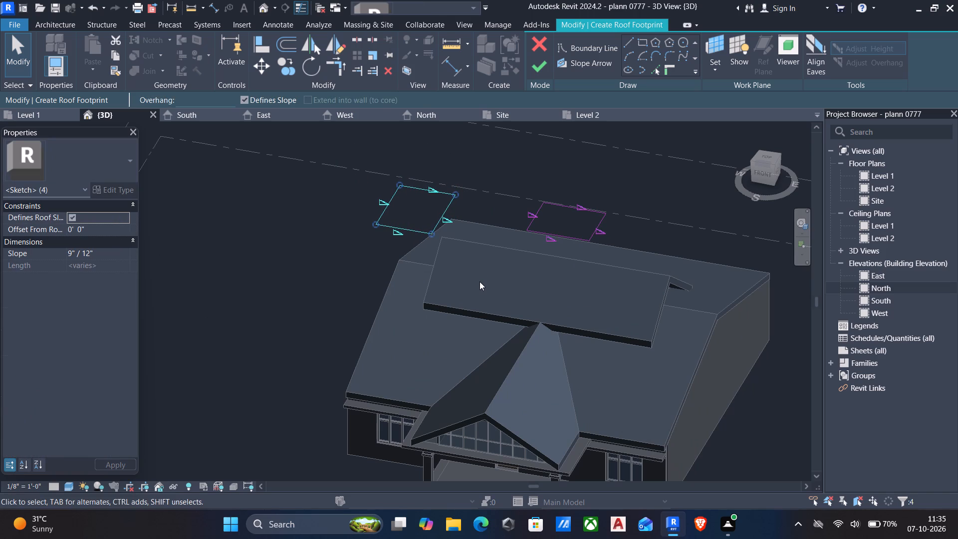
pyautogui.press('Down')
pyautogui.press('Down')
pyautogui.press('Down')
pyautogui.press('Down')
pyautogui.press('Down')
pyautogui.press('Down')
pyautogui.press('Down')
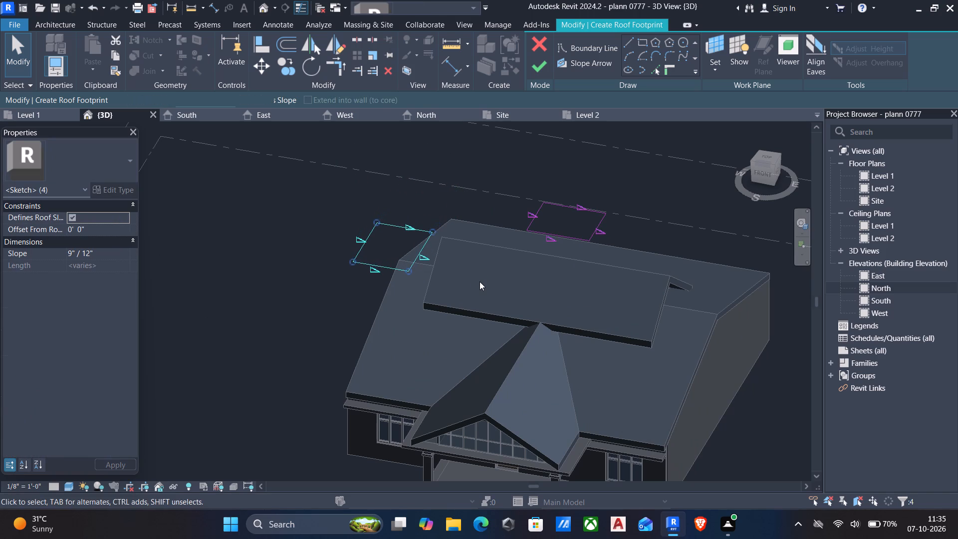
pyautogui.press('Down')
pyautogui.press('Down')
pyautogui.press('Down')
pyautogui.press('Down')
pyautogui.press('Down')
pyautogui.press('Down')
pyautogui.press('Down')
pyautogui.press('Down')
pyautogui.press('Down')
pyautogui.press('Down')
pyautogui.press('Down')
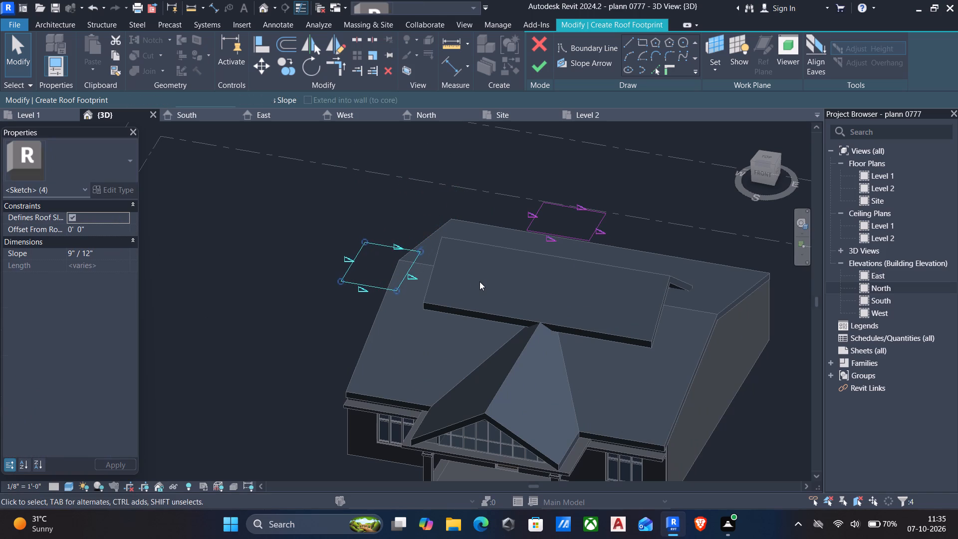
pyautogui.press('Down')
pyautogui.press('Down')
pyautogui.press('Down')
pyautogui.press('Right')
pyautogui.press('Right')
pyautogui.press('Right')
pyautogui.press('Right')
pyautogui.press('Right')
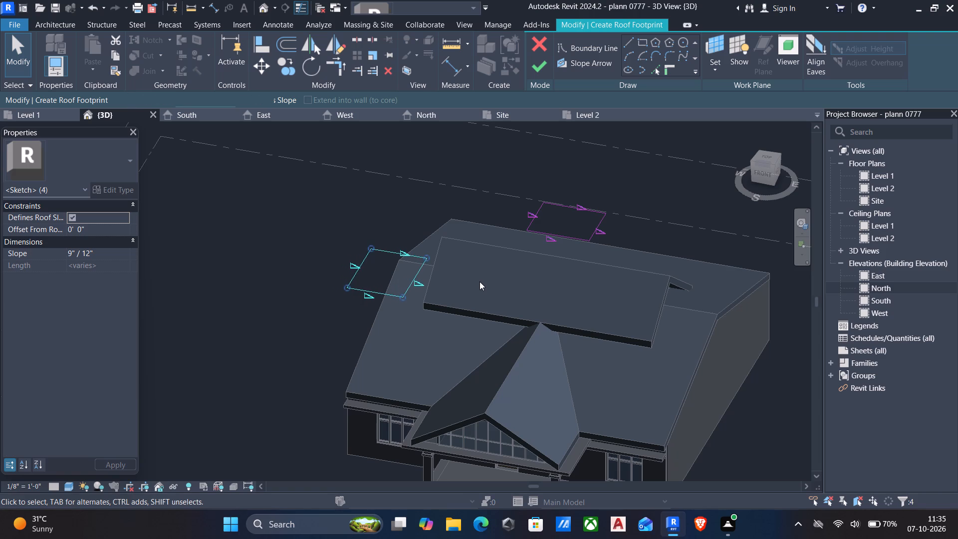
pyautogui.press('Right')
pyautogui.press('Right')
pyautogui.press('Right')
pyautogui.press('Right')
pyautogui.press('Right')
pyautogui.press('Right')
pyautogui.press('Right')
pyautogui.press('Right')
pyautogui.press('Right')
pyautogui.press('Right')
pyautogui.press('Right')
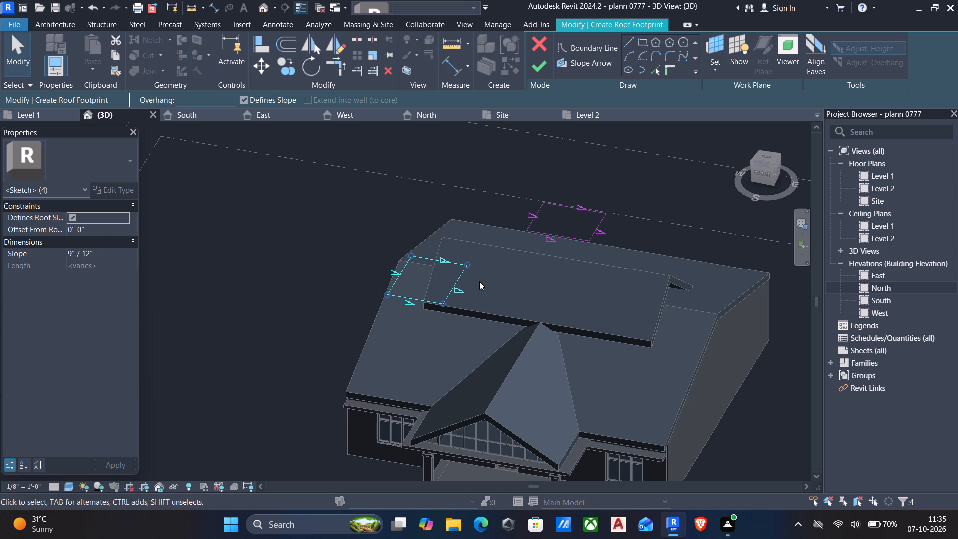
pyautogui.press('Right')
pyautogui.press('Right')
pyautogui.press('Right')
pyautogui.press('Right')
pyautogui.press('Right')
pyautogui.press('Right')
pyautogui.press('Right')
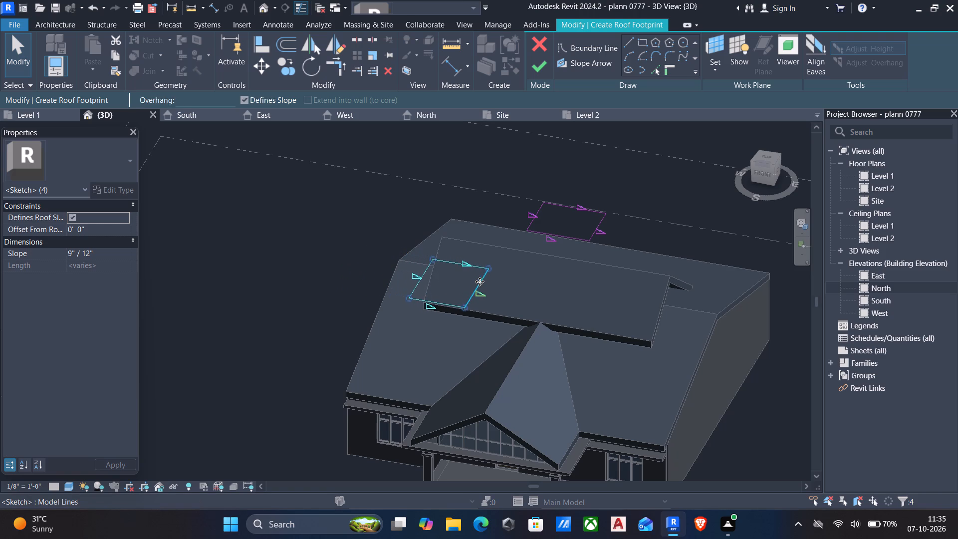
pyautogui.press('Right')
pyautogui.press('Right')
pyautogui.press('Right')
pyautogui.press('Right')
pyautogui.press('Right')
pyautogui.press('Right')
pyautogui.press('Right')
pyautogui.press('Right')
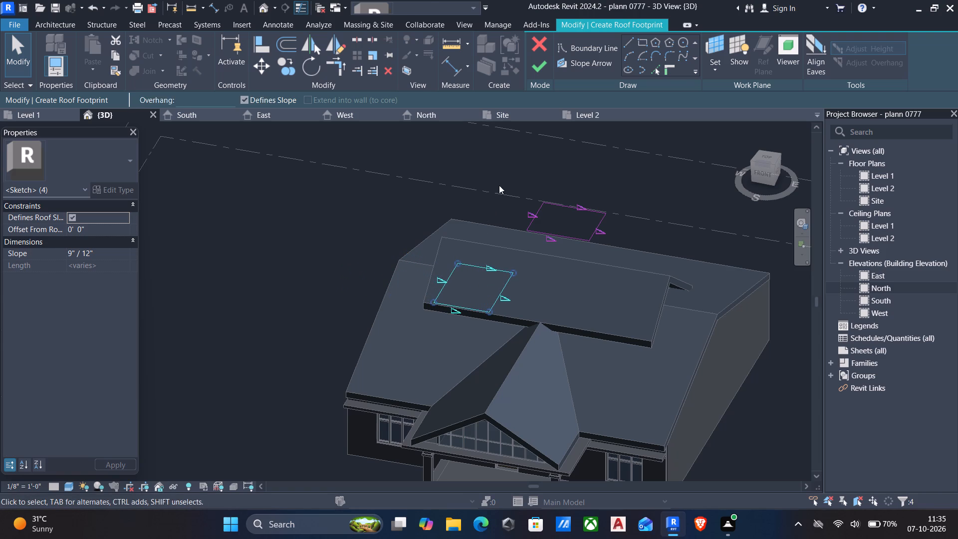
# Move the east footprint rectangle forward and east until it lies over the east end of the upper roof's front slope.
pyautogui.moveTo(504, 172); pyautogui.dragTo(626, 262)
pyautogui.press('Right')
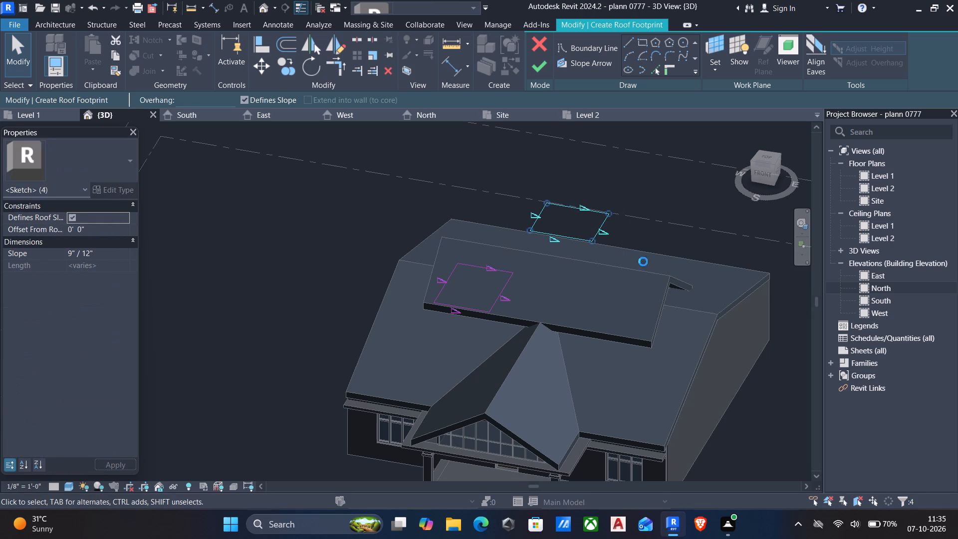
pyautogui.press('Down')
pyautogui.press('Down')
pyautogui.press('Down')
pyautogui.press('Down')
pyautogui.press('Down')
pyautogui.press('Down')
pyautogui.press('Down')
pyautogui.press('Down')
pyautogui.press('Down')
pyautogui.press('Down')
pyautogui.press('Down')
pyautogui.press('Down')
pyautogui.press('Down')
pyautogui.press('Down')
pyautogui.press('Down')
pyautogui.press('Down')
pyautogui.press('Down')
pyautogui.press('Down')
pyautogui.press('Right')
pyautogui.press('Right')
pyautogui.press('Right')
pyautogui.press('Right')
pyautogui.press('Right')
pyautogui.press('Right')
pyautogui.press('Right')
pyautogui.press('Right')
pyautogui.press('Right')
pyautogui.press('Right')
pyautogui.press('Right')
pyautogui.press('Right')
pyautogui.press('Right')
pyautogui.press('Right')
pyautogui.press('Right')
pyautogui.press('Right')
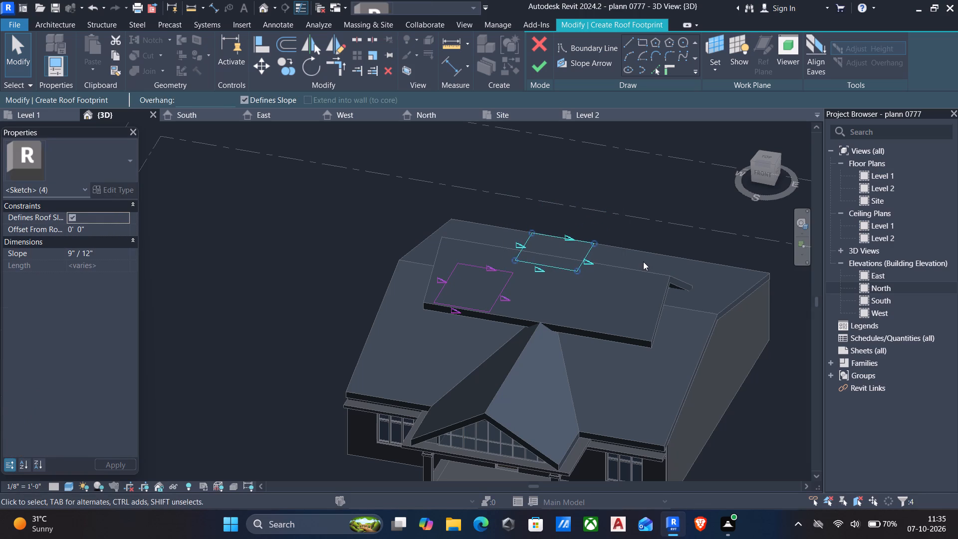
pyautogui.press('Down')
pyautogui.press('Down')
pyautogui.press('Down')
pyautogui.press('Down')
pyautogui.press('Down')
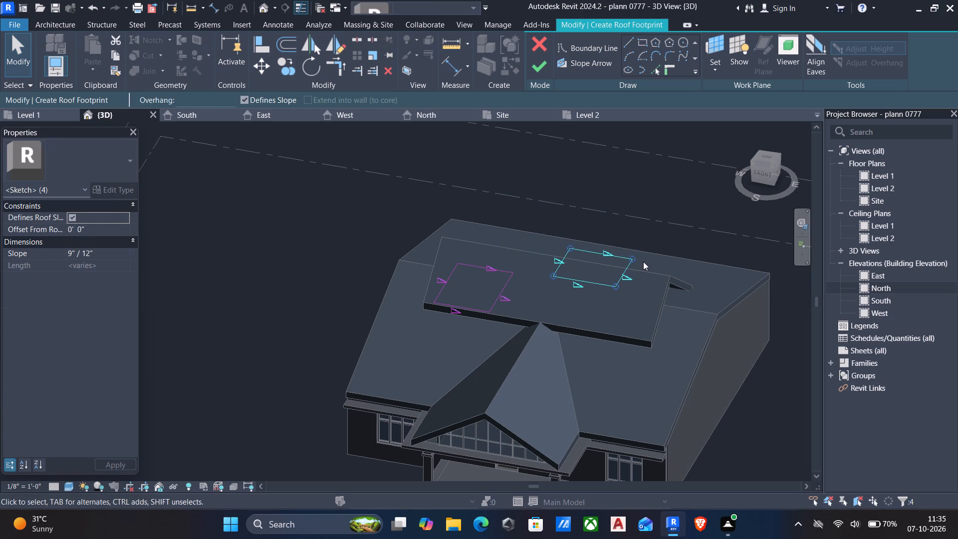
pyautogui.press('Right')
pyautogui.press('Right')
pyautogui.press('Right')
pyautogui.press('Right')
pyautogui.press('Right')
pyautogui.press('Right')
pyautogui.press('Right')
pyautogui.press('Down')
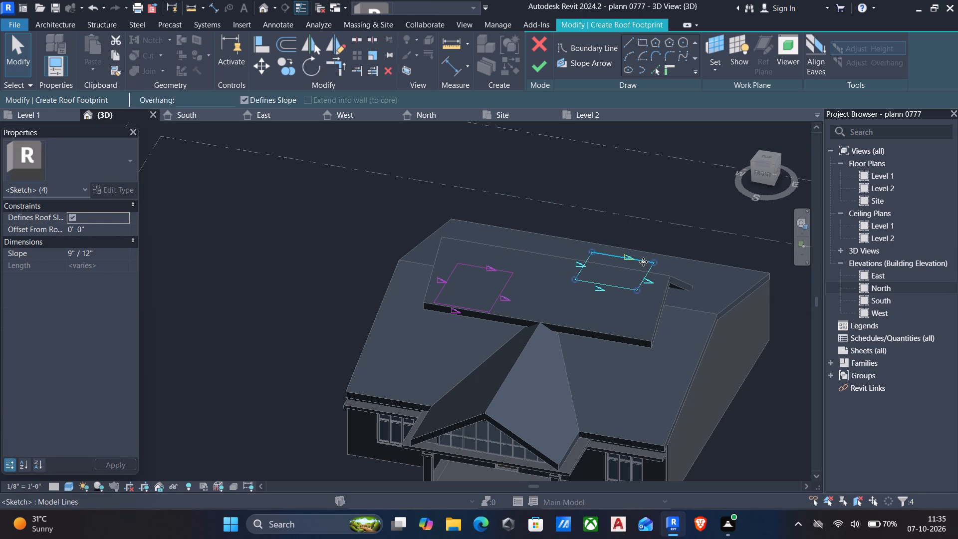
pyautogui.press('Down')
pyautogui.press('Down')
pyautogui.press('Down')
pyautogui.press('Down')
pyautogui.press('Down')
pyautogui.press('Down')
pyautogui.press('Down')
pyautogui.press('Down')
pyautogui.press('Down')
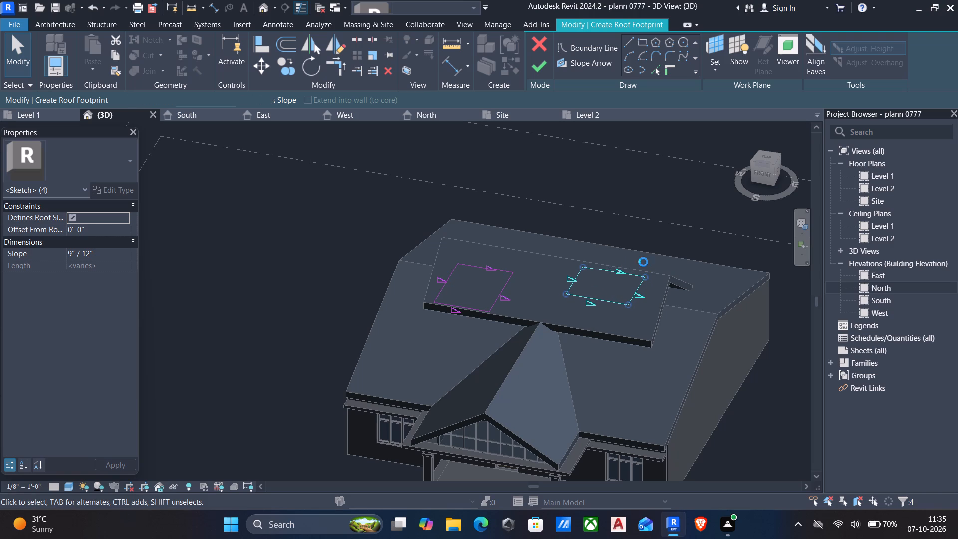
pyautogui.press('Down')
pyautogui.press('Down')
pyautogui.press('Down')
pyautogui.press('Down')
pyautogui.press('Down')
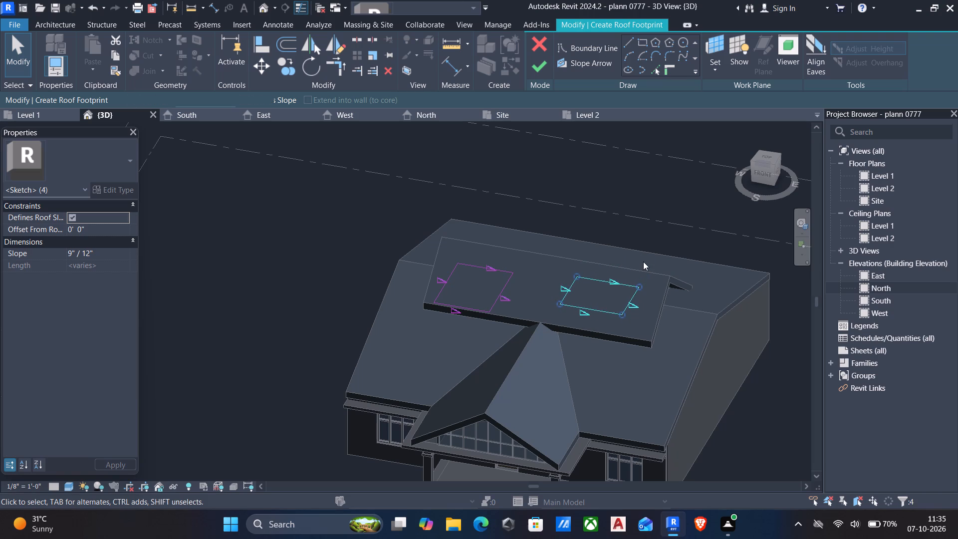
pyautogui.press('Down')
pyautogui.press('Down')
pyautogui.press('Right')
pyautogui.press('Right')
pyautogui.press('Right')
pyautogui.press('Down')
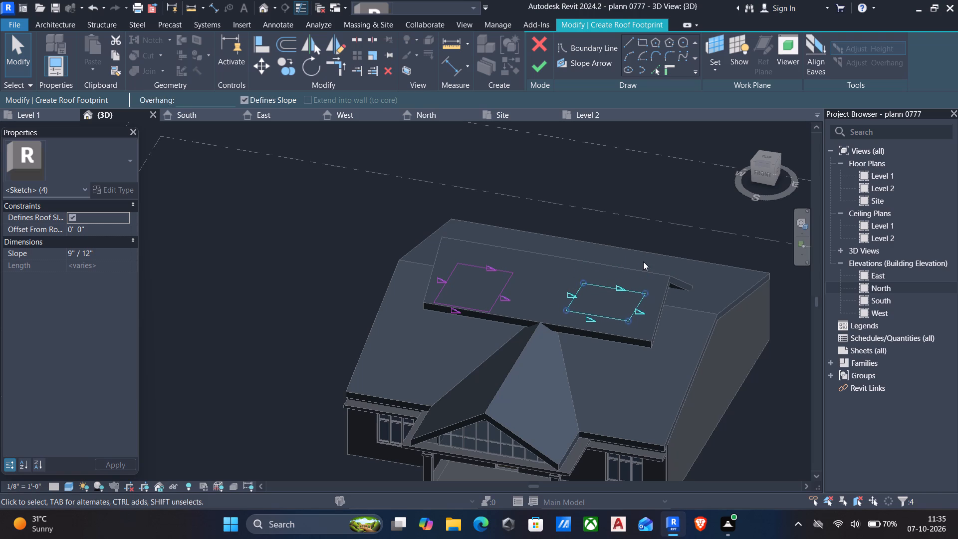
pyautogui.press('Down')
pyautogui.press('Down')
pyautogui.press('Up')
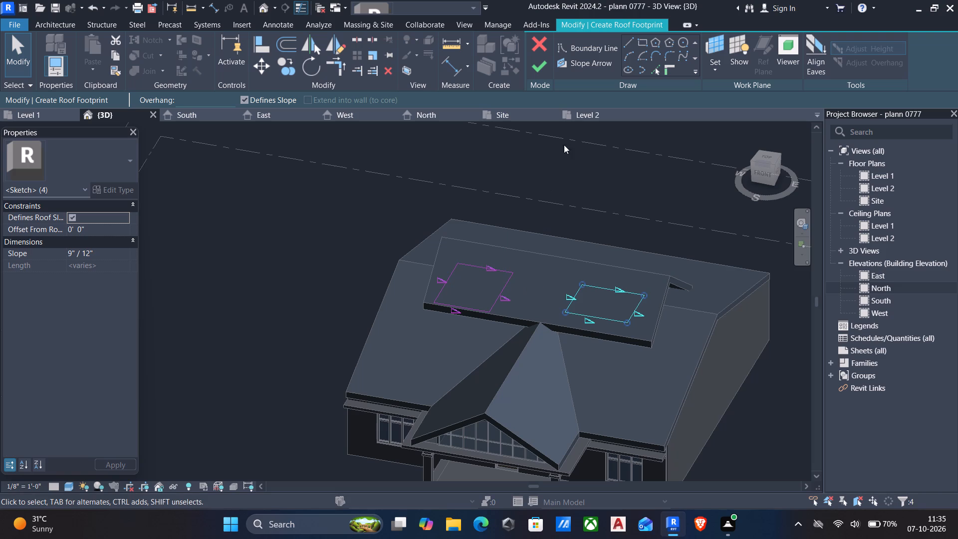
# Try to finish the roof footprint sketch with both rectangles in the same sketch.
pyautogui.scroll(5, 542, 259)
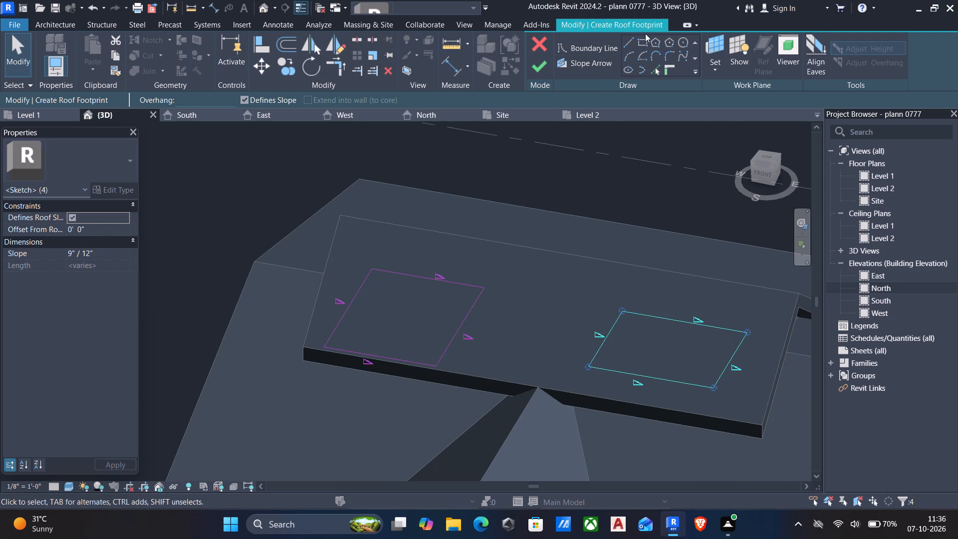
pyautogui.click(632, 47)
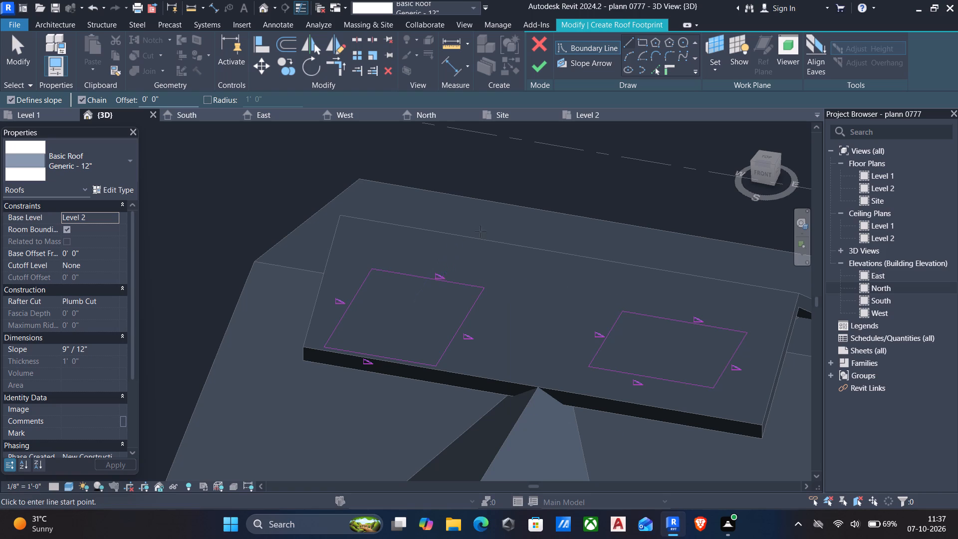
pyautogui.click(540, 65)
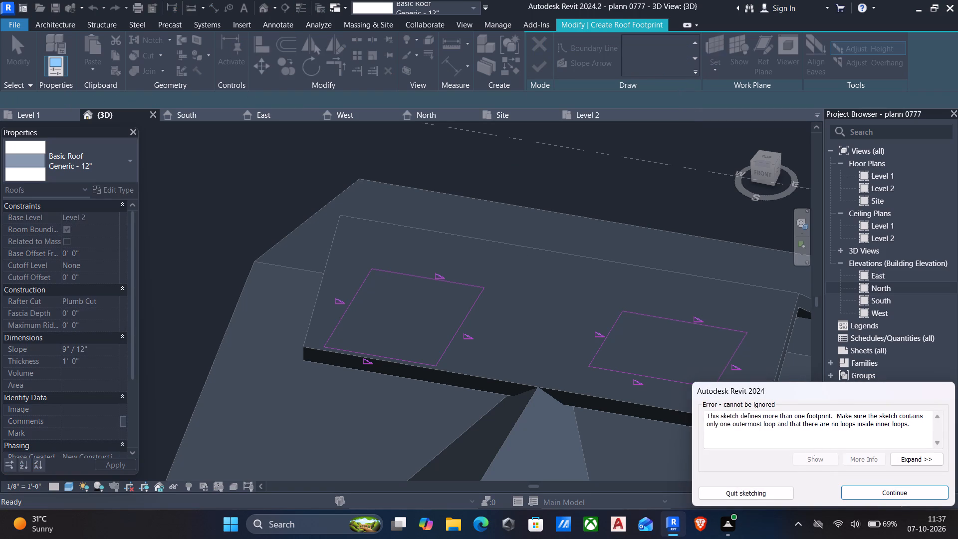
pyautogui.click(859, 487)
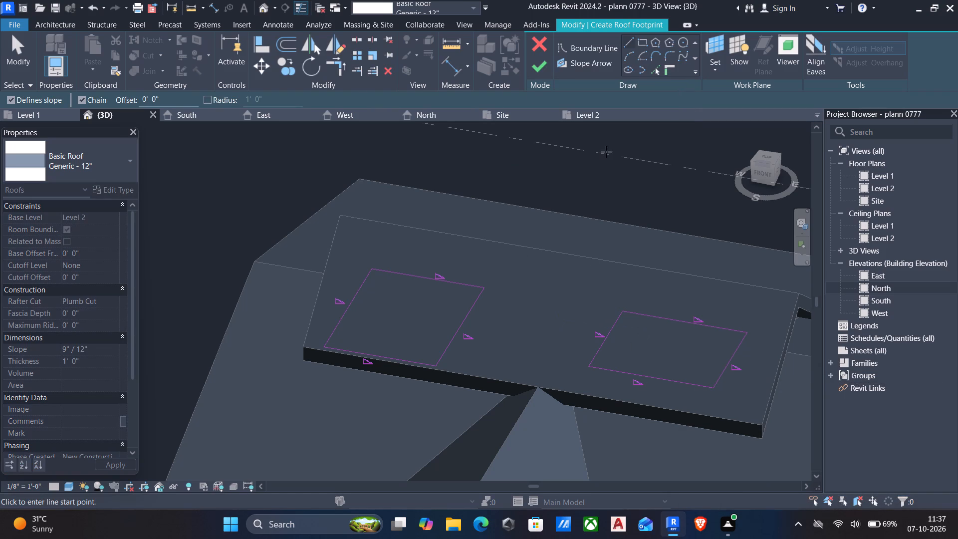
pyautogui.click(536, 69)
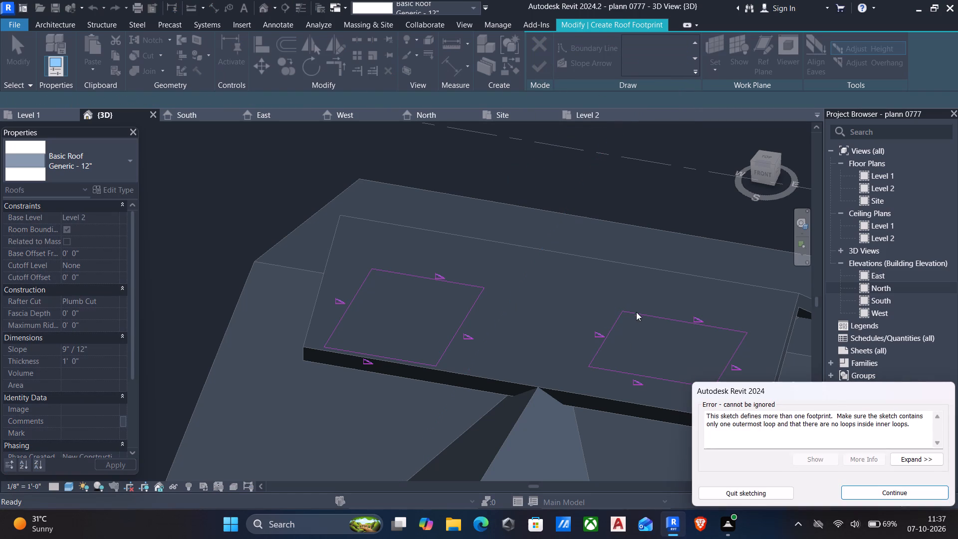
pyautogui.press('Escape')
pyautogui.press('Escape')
# Delete both rectangles from the roof footprint sketch.
pyautogui.moveTo(290, 228); pyautogui.dragTo(293, 234)
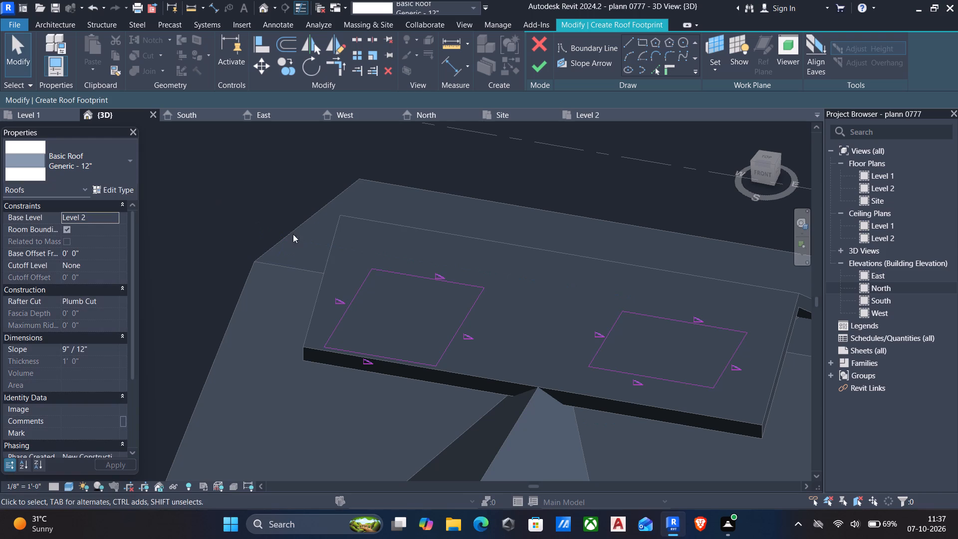
pyautogui.moveTo(293, 234); pyautogui.dragTo(772, 435)
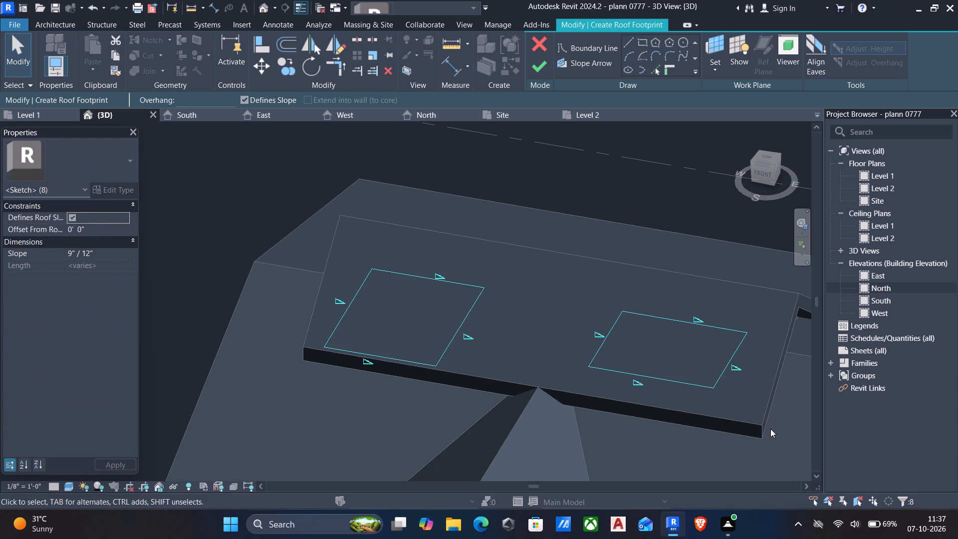
pyautogui.press('Delete')
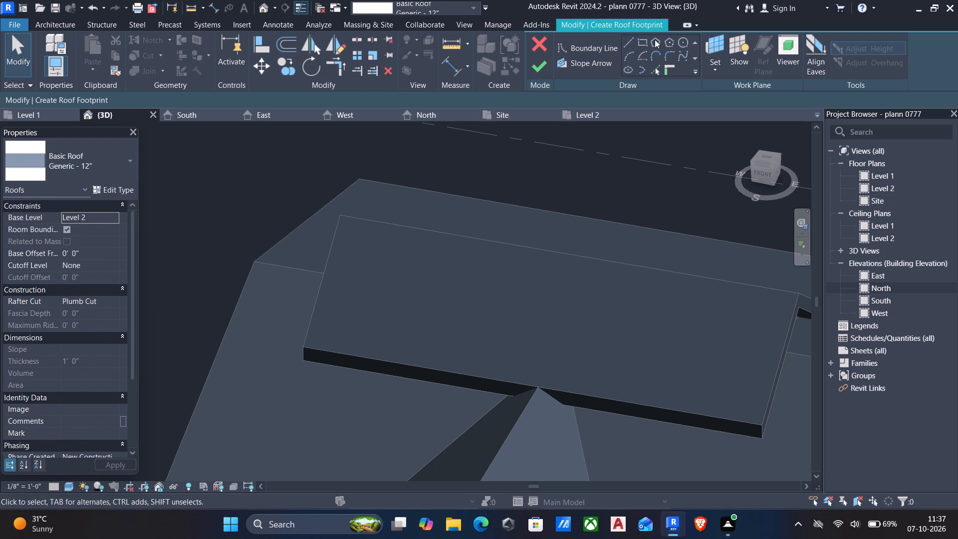
# Sketch one slope-defining rectangle about 4' 2 1/2" by 5' 2" near the upper roof's west end and finish the roof.
pyautogui.click(640, 44)
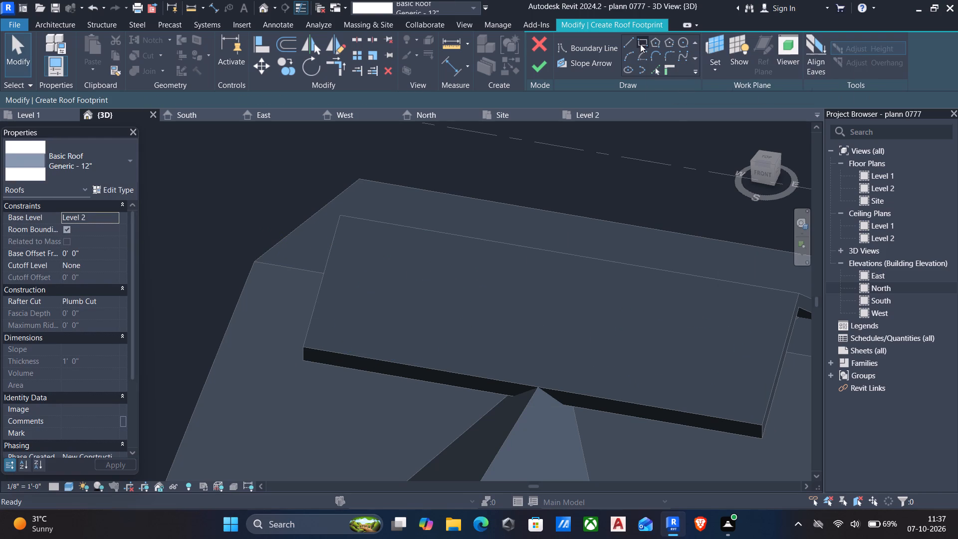
pyautogui.click(374, 222)
pyautogui.click(406, 263)
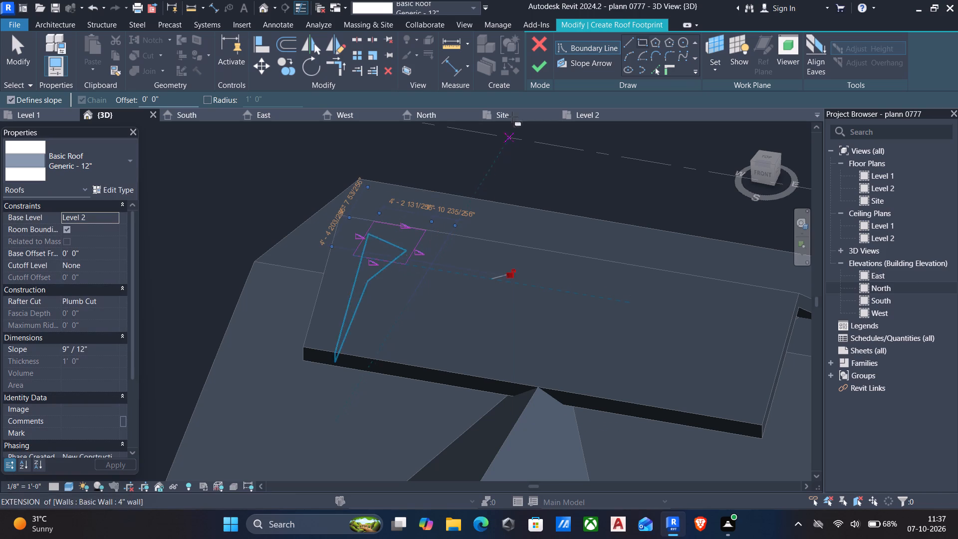
pyautogui.click(537, 68)
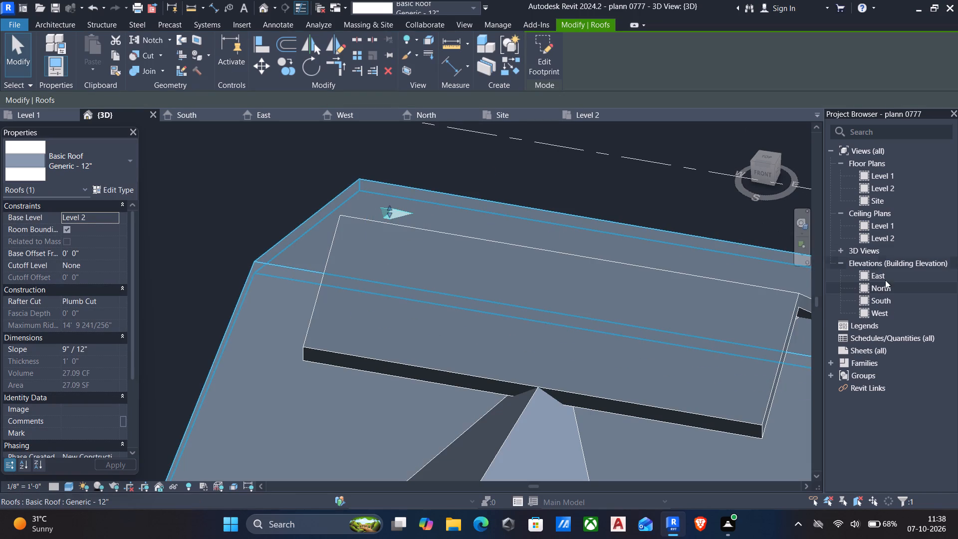
# In the South elevation, raise the new small roof to a base offset of 9' 0" from Level 2.
pyautogui.doubleClick(887, 299)
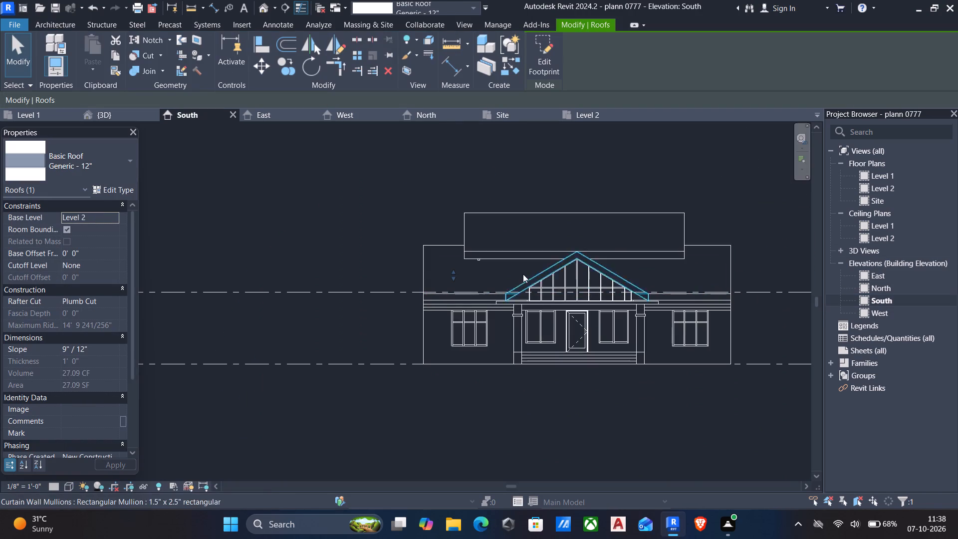
pyautogui.press('Up')
pyautogui.press('Up')
pyautogui.press('Up')
pyautogui.press('Up')
pyautogui.press('Up')
pyautogui.press('Up')
pyautogui.press('Up')
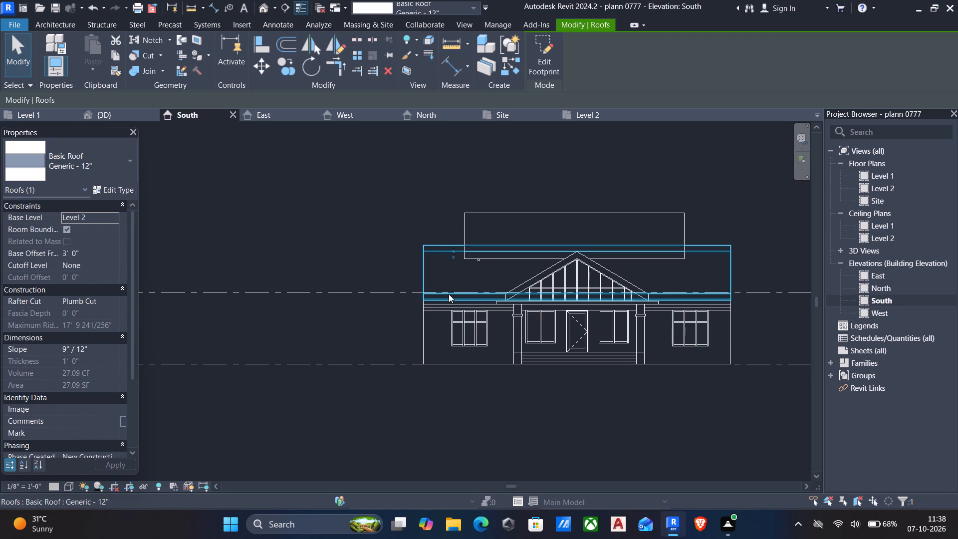
pyautogui.press('Up')
pyautogui.press('Up')
pyautogui.press('Up')
pyautogui.press('Up')
pyautogui.press('Up')
pyautogui.press('Up')
pyautogui.press('Up')
pyautogui.press('Up')
pyautogui.press('Up')
pyautogui.press('Up')
pyautogui.press('Up')
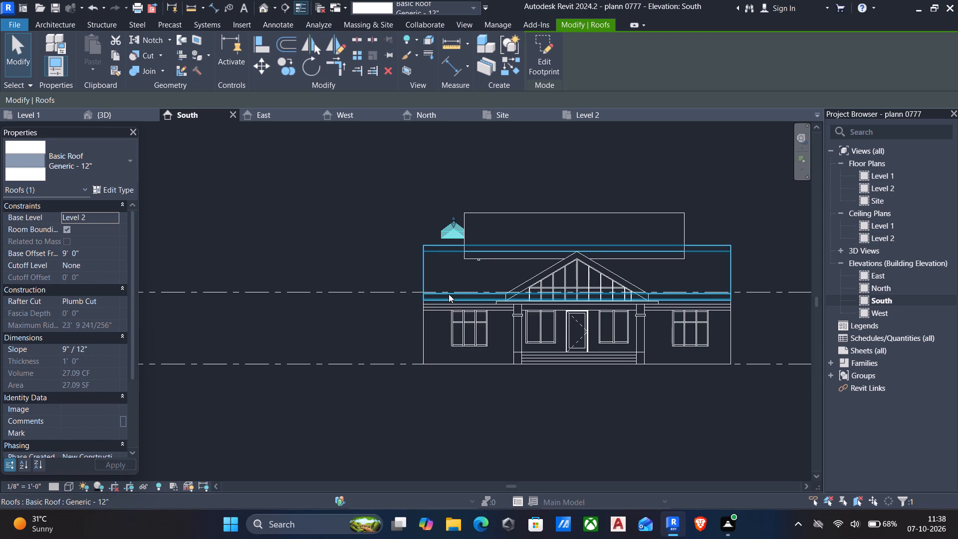
# Move the small roof east until it lies within the west end of the upper roof's length.
pyautogui.press('Right')
pyautogui.press('Right')
pyautogui.press('Right')
pyautogui.press('Right')
pyautogui.press('Right')
pyautogui.press('Right')
pyautogui.press('Right')
pyautogui.press('Right')
pyautogui.press('Right')
pyautogui.press('Right')
pyautogui.press('Right')
pyautogui.press('Right')
pyautogui.press('Right')
pyautogui.press('Right')
pyautogui.press('Right')
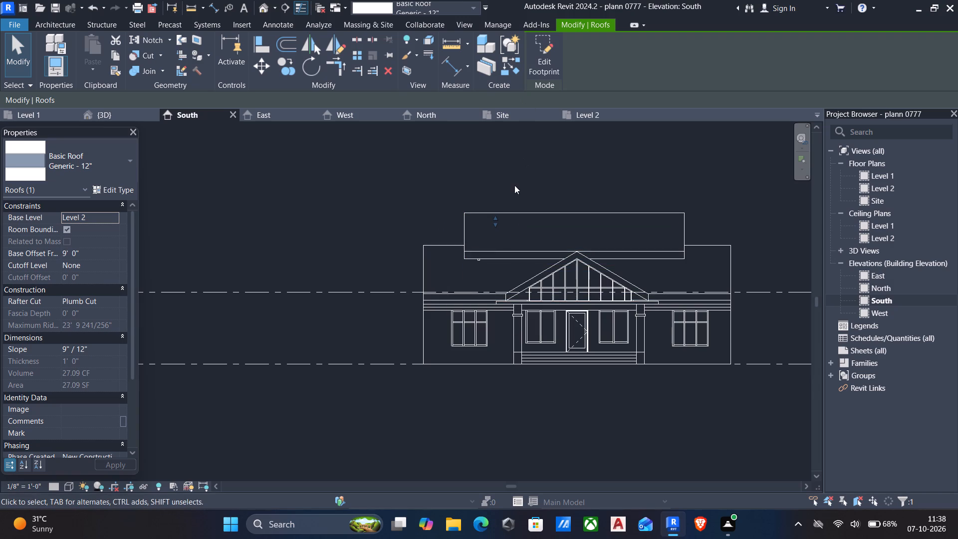
# Edit the small roof's footprint in the Level 2 floor plan and shift its east edge outward to a width of about 5' 10".
pyautogui.click(499, 219)
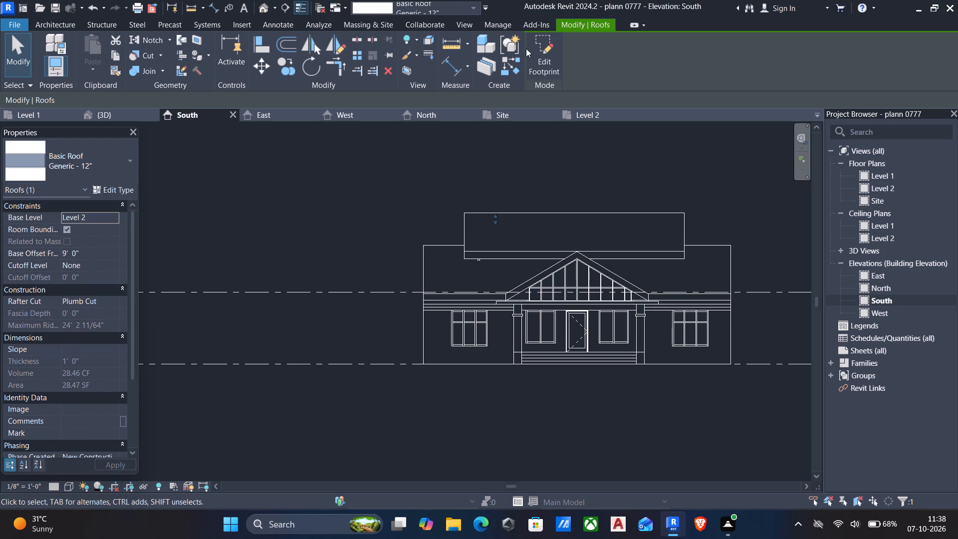
pyautogui.click(544, 44)
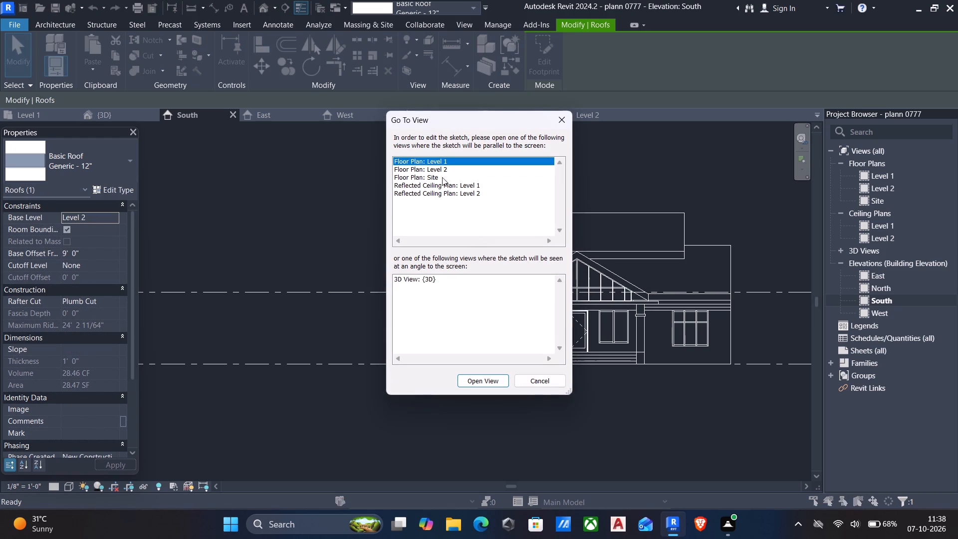
pyautogui.click(421, 168)
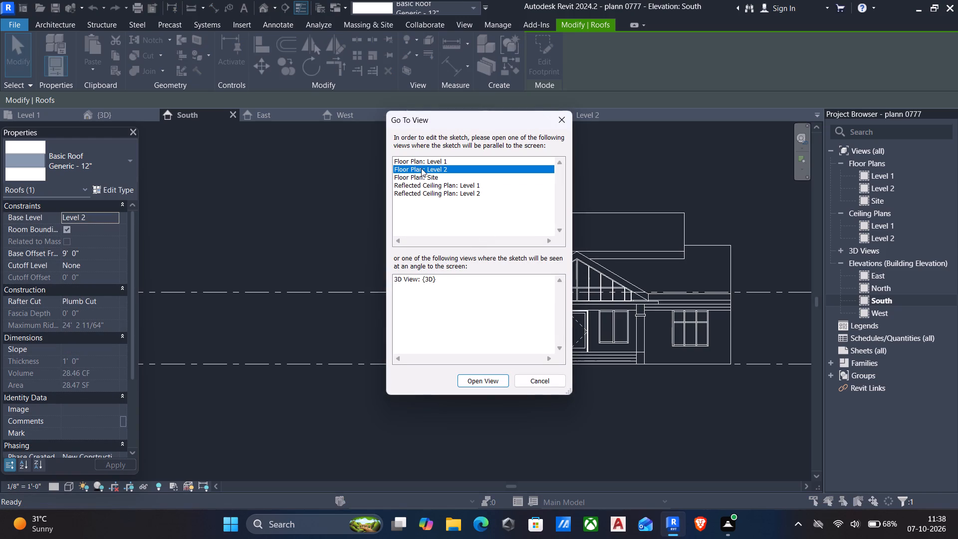
pyautogui.click(476, 387)
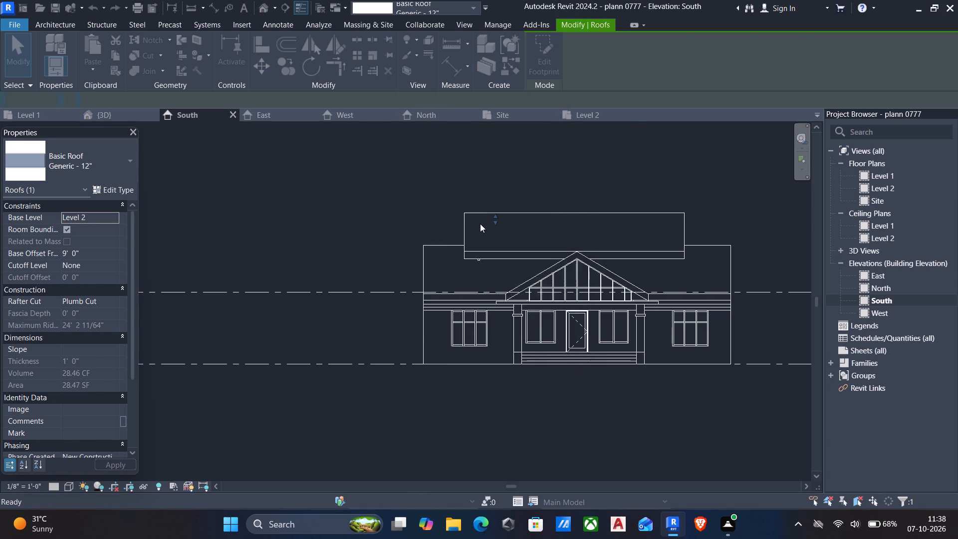
pyautogui.scroll(-19, 490, 222)
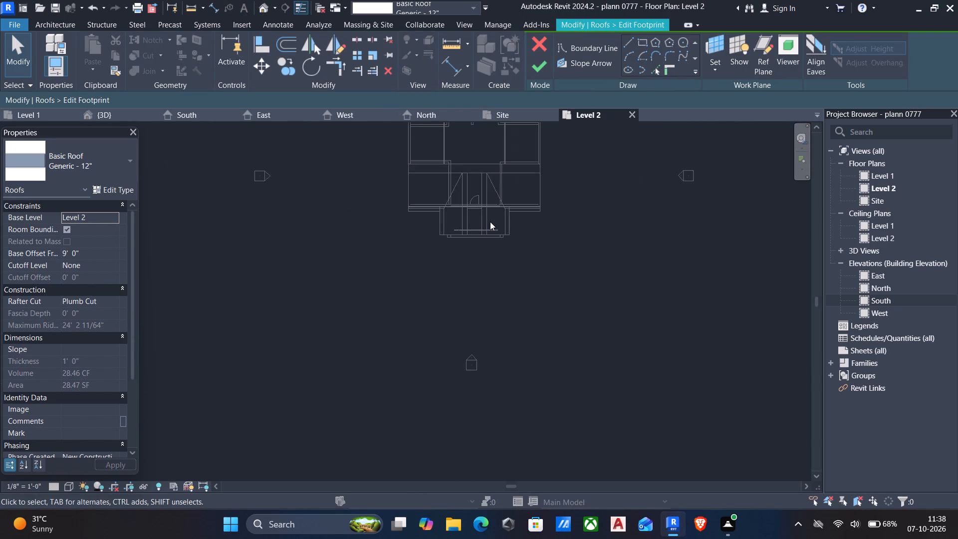
pyautogui.scroll(-4, 490, 222)
pyautogui.moveTo(490, 222); pyautogui.dragTo(490, 260, button='middle')
pyautogui.scroll(7, 468, 232)
pyautogui.scroll(6, 562, 182)
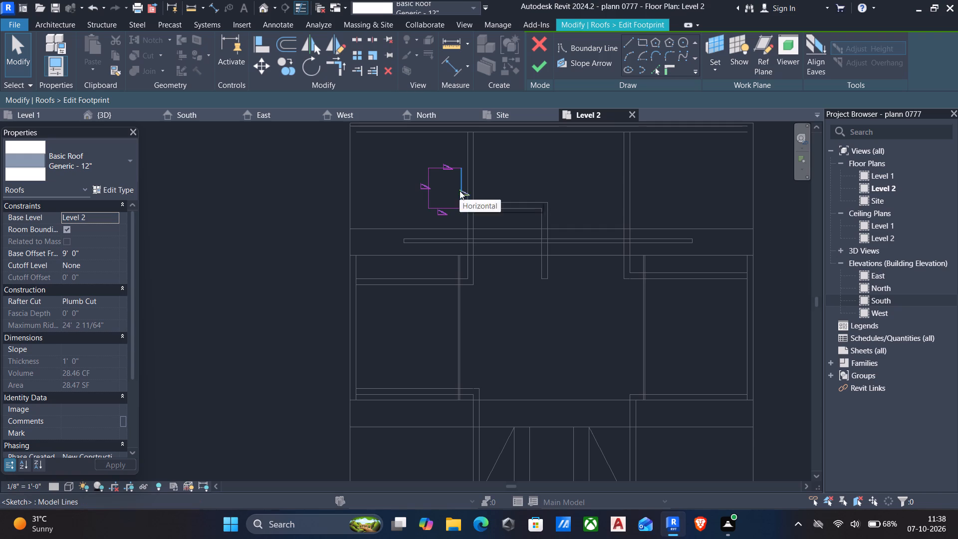
pyautogui.click(459, 177)
pyautogui.press('Right')
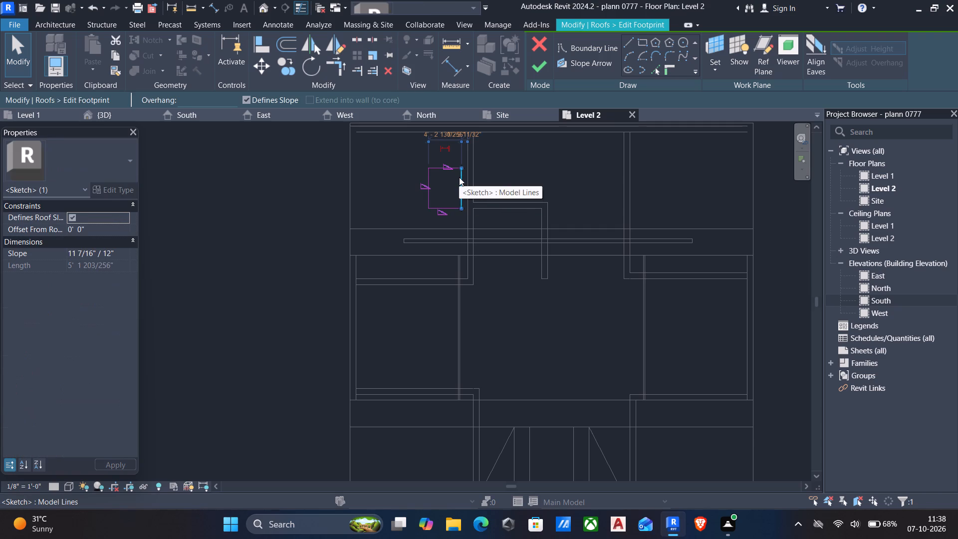
pyautogui.press('Right')
pyautogui.press('Right')
pyautogui.press('Right')
pyautogui.press('Right')
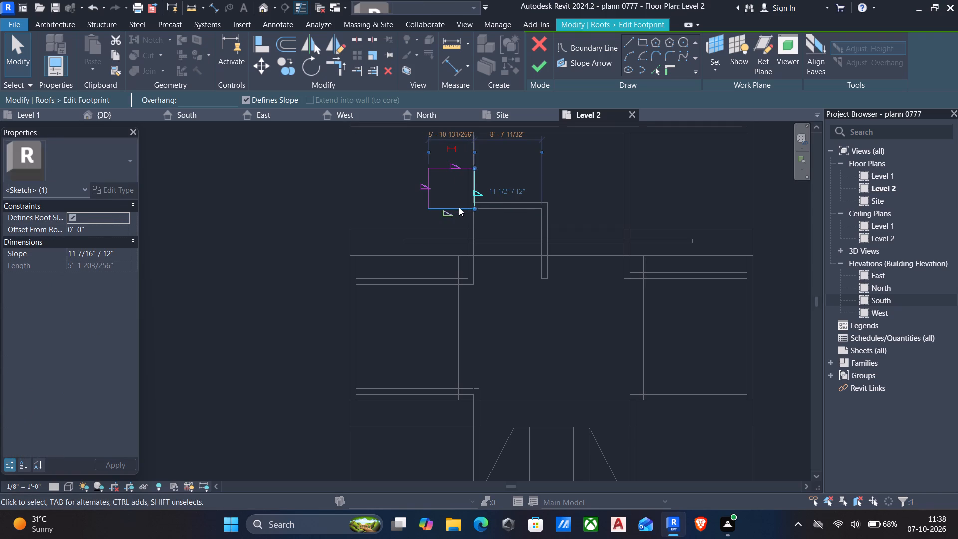
# Shift the footprint's south edge outward to a depth of about 6' 10".
pyautogui.click(460, 207)
pyautogui.press('Down')
pyautogui.press('Down')
pyautogui.press('Down')
pyautogui.press('Down')
pyautogui.press('Down')
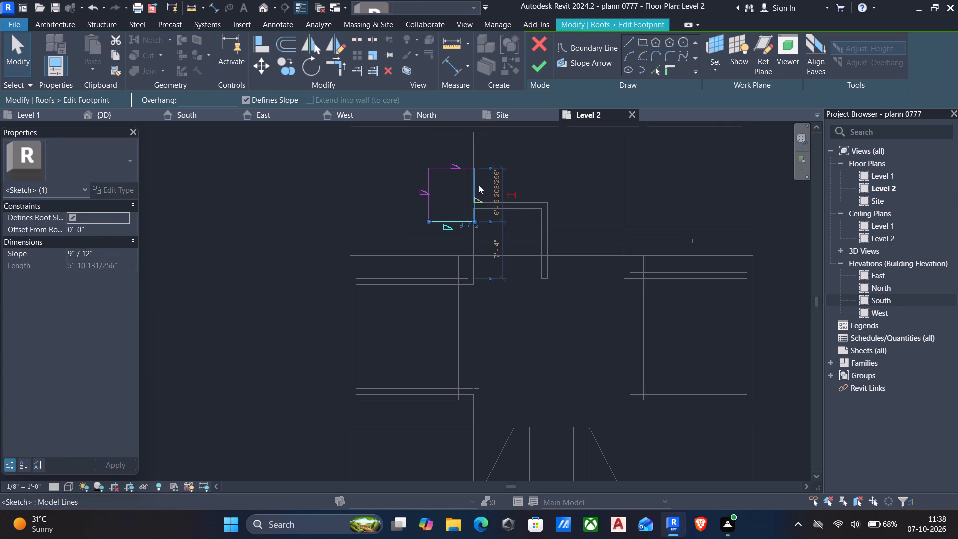
# Shift the footprint's east edge further outward to a width of about 7' 2" and finish the footprint edit.
pyautogui.click(477, 187)
pyautogui.press('Right')
pyautogui.press('Right')
pyautogui.press('Right')
pyautogui.press('Right')
pyautogui.press('Right')
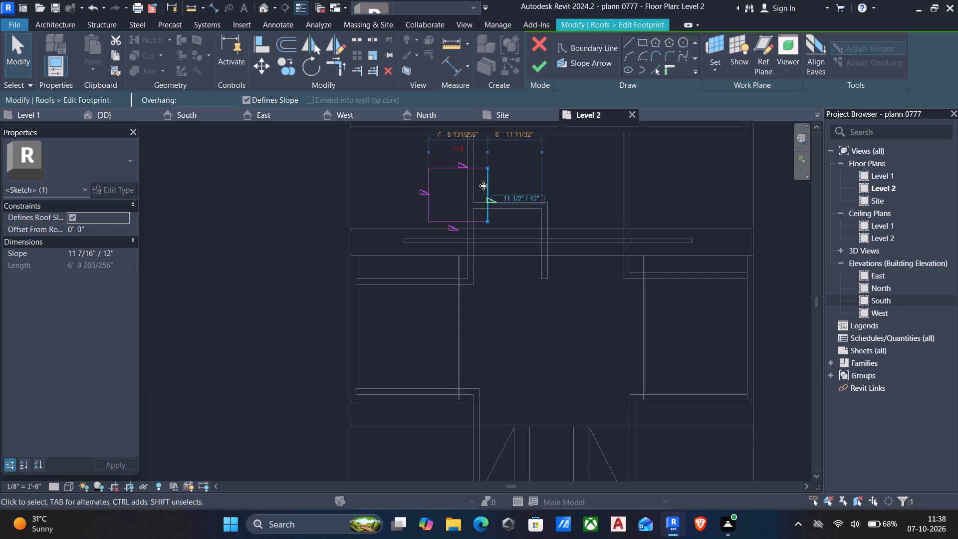
pyautogui.press('Left')
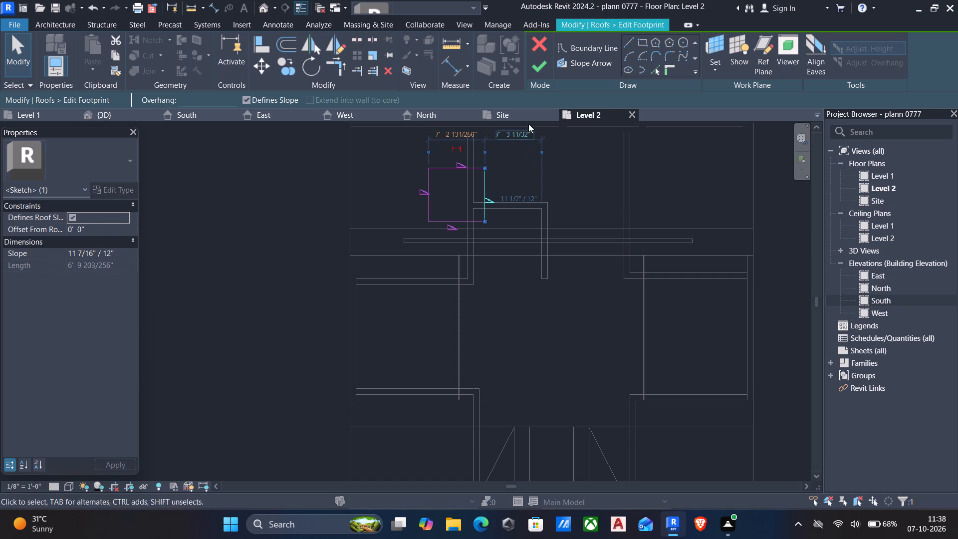
pyautogui.click(538, 72)
# In the 3D view, move the small roof forward through the upper roof until it sits on the west part of its front slope.
pyautogui.scroll(-3, 525, 162)
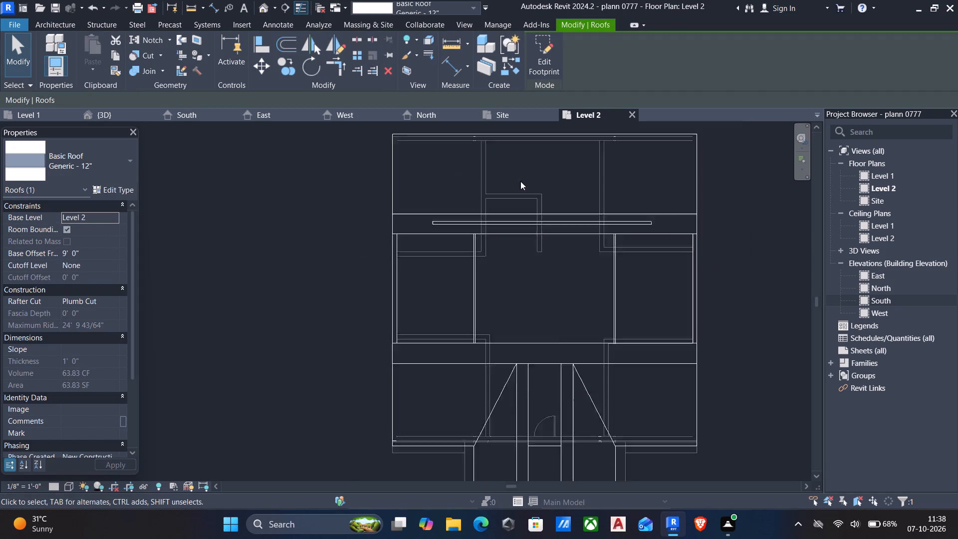
pyautogui.scroll(-2, 520, 181)
pyautogui.click(139, 118)
pyautogui.scroll(-2, 349, 181)
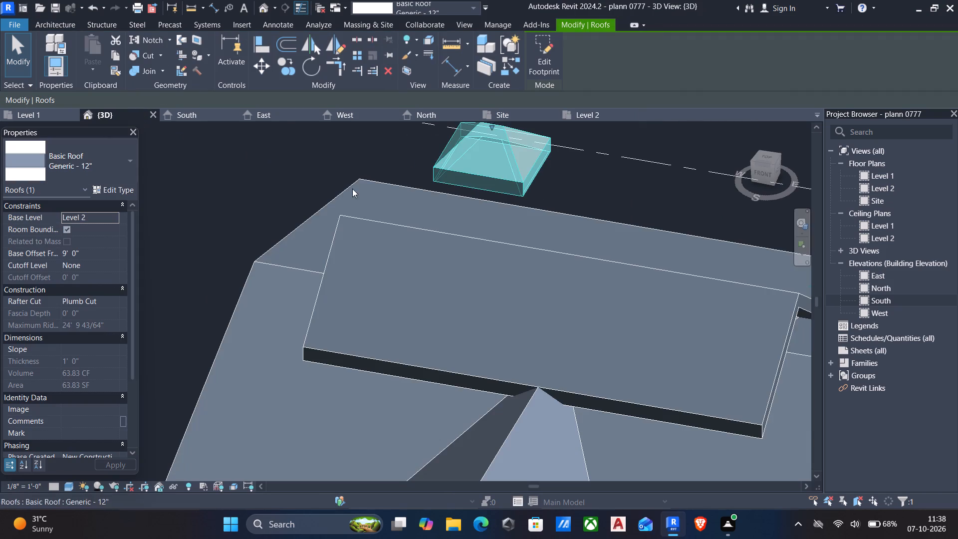
pyautogui.scroll(-4, 352, 189)
pyautogui.keyDown('shift'); pyautogui.moveTo(368, 222); pyautogui.dragTo(406, 153, button='middle'); pyautogui.keyUp('shift')
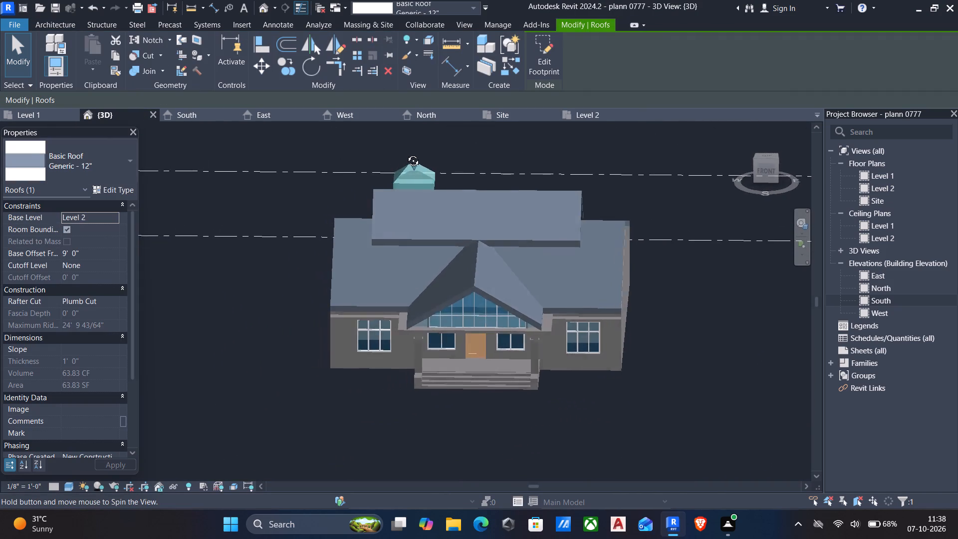
pyautogui.keyDown('shift'); pyautogui.moveTo(406, 153); pyautogui.dragTo(605, 110, button='middle'); pyautogui.keyUp('shift')
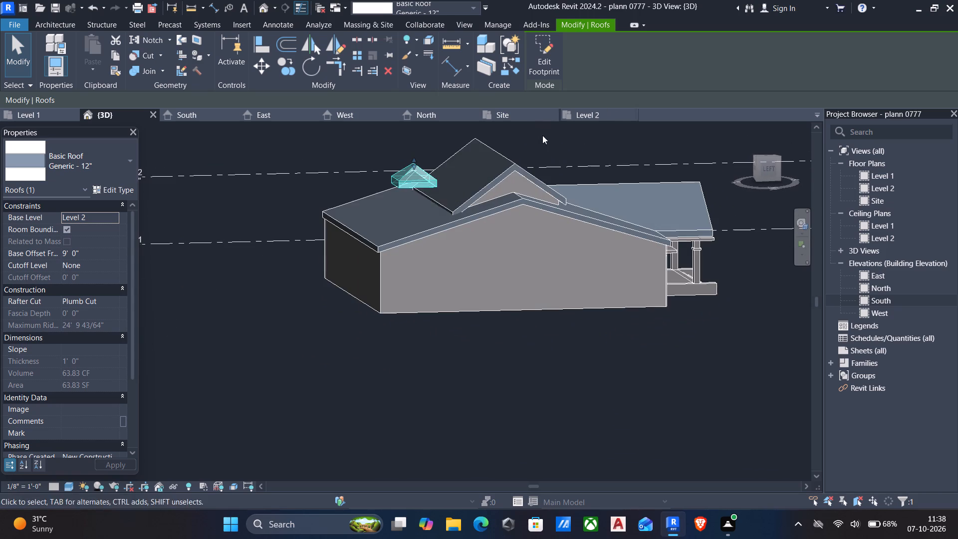
pyautogui.press('Right')
pyautogui.press('Right')
pyautogui.press('Right')
pyautogui.press('Right')
pyautogui.press('Right')
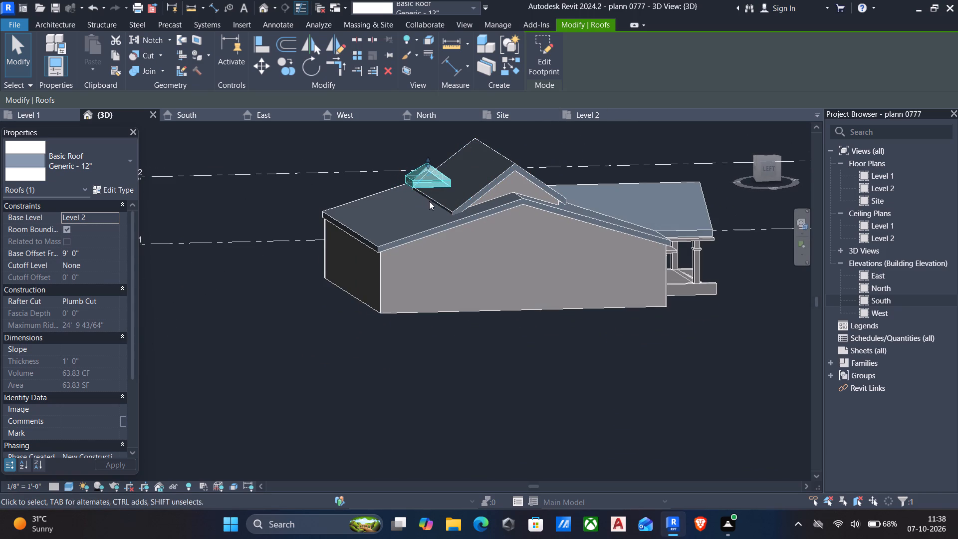
pyautogui.press('Right')
pyautogui.press('Right')
pyautogui.press('Right')
pyautogui.press('Right')
pyautogui.press('Right')
pyautogui.press('Right')
pyautogui.press('Right')
pyautogui.press('Right')
pyautogui.press('Right')
pyautogui.press('Right')
pyautogui.press('Right')
pyautogui.press('Right')
pyautogui.press('Right')
pyautogui.press('Right')
pyautogui.press('Right')
pyautogui.press('Right')
pyautogui.press('Right')
pyautogui.press('Right')
pyautogui.press('Right')
pyautogui.press('Right')
pyautogui.press('Right')
pyautogui.press('Right')
pyautogui.press('Right')
pyautogui.press('Right')
pyautogui.press('Right')
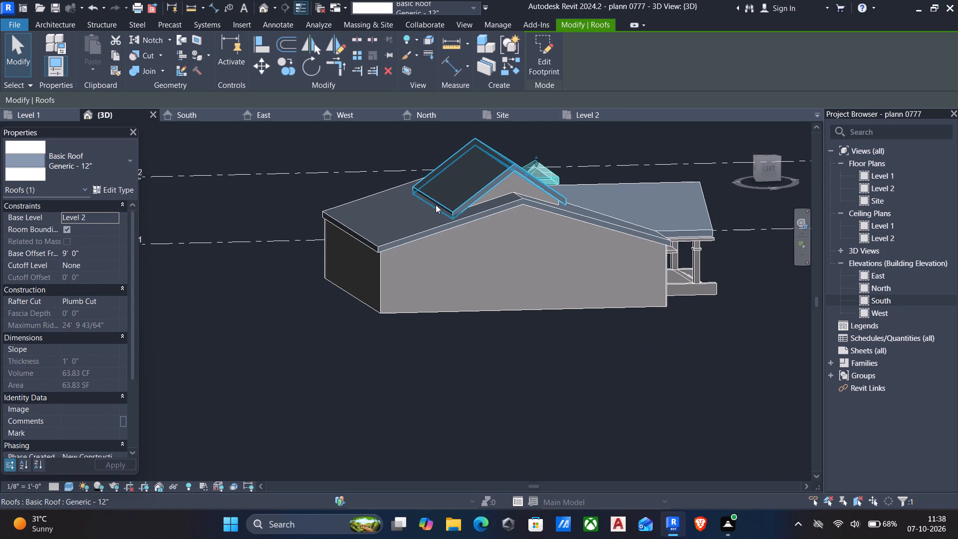
pyautogui.scroll(-2, 436, 205)
pyautogui.keyDown('shift'); pyautogui.moveTo(430, 206); pyautogui.dragTo(267, 254, button='middle'); pyautogui.keyUp('shift')
pyautogui.keyDown('shift'); pyautogui.scroll(-1, 396, 216); pyautogui.keyUp('shift')
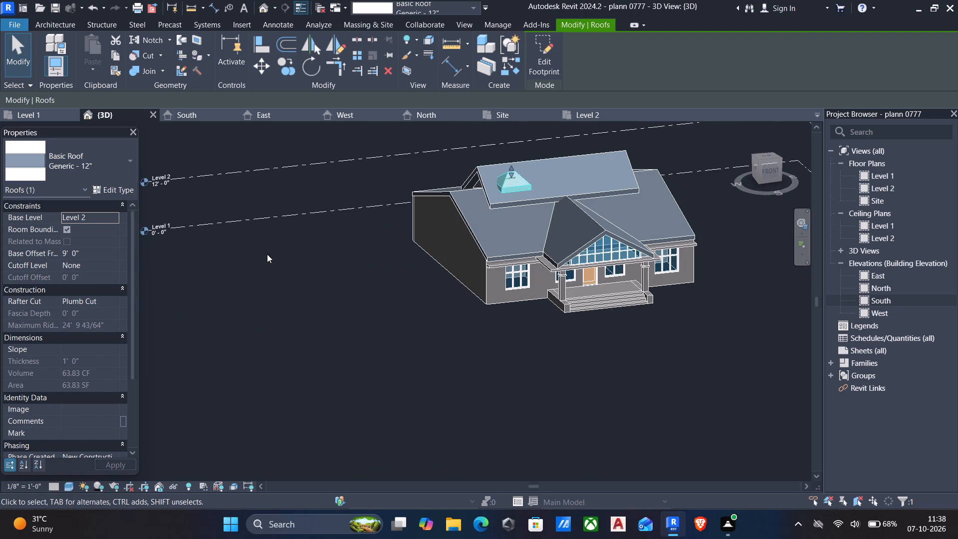
pyautogui.scroll(2, 566, 194)
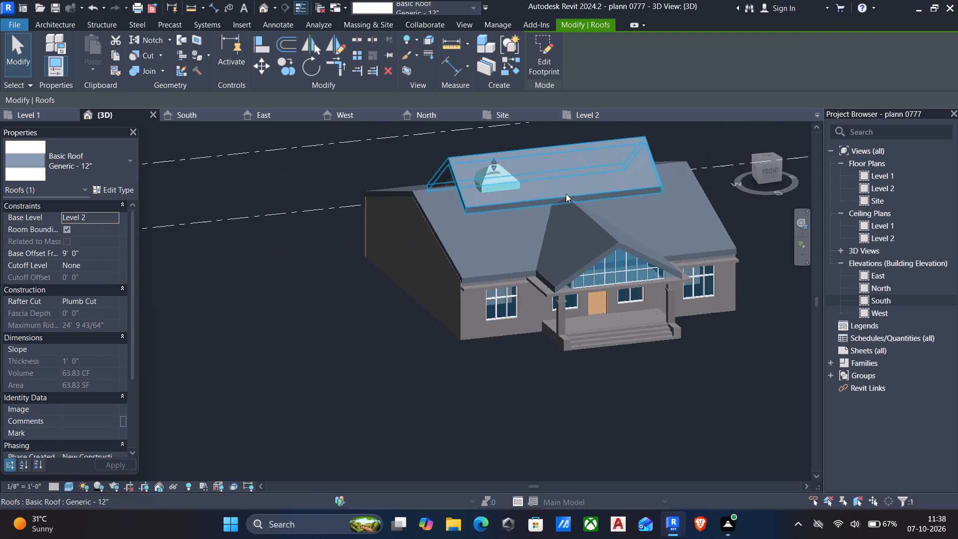
pyautogui.scroll(1, 566, 194)
pyautogui.keyDown('shift'); pyautogui.moveTo(548, 214); pyautogui.dragTo(479, 208, button='middle'); pyautogui.keyUp('shift')
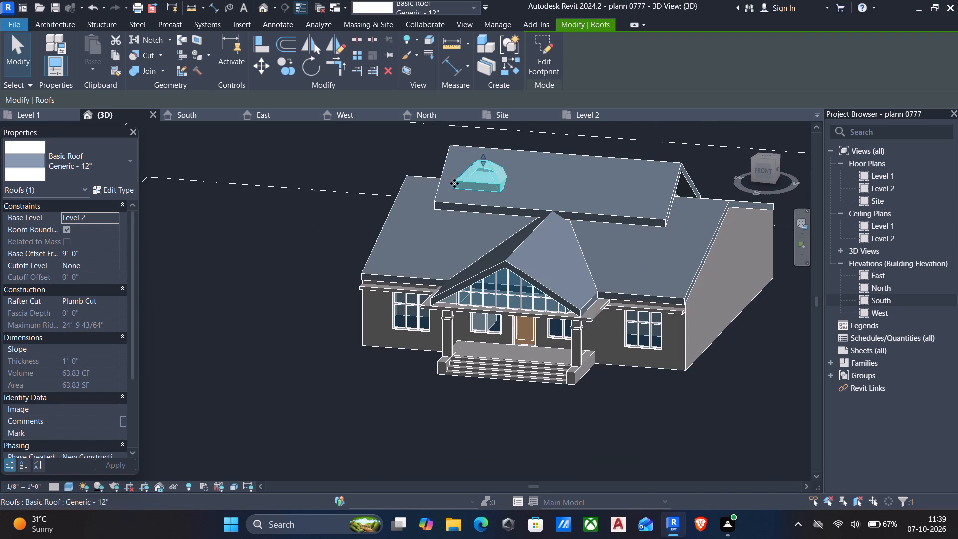
# Open the footprint of the small roof on the upper roof's front slope for editing.
pyautogui.scroll(3, 478, 179)
pyautogui.press('Escape')
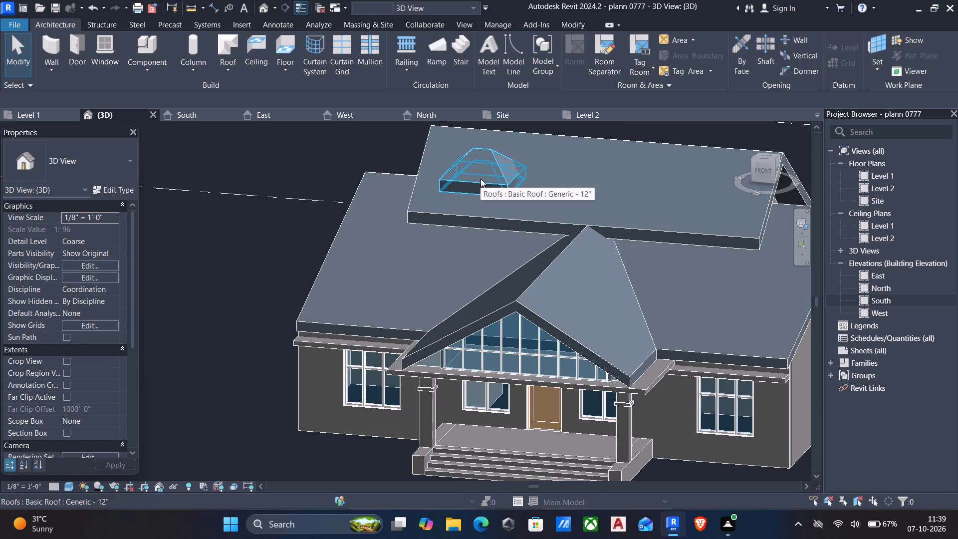
pyautogui.click(480, 179)
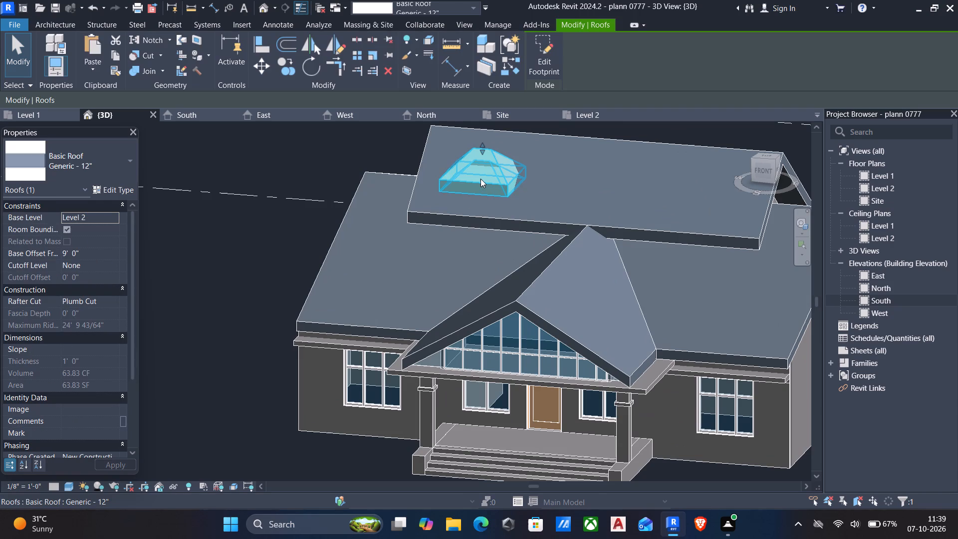
pyautogui.click(538, 54)
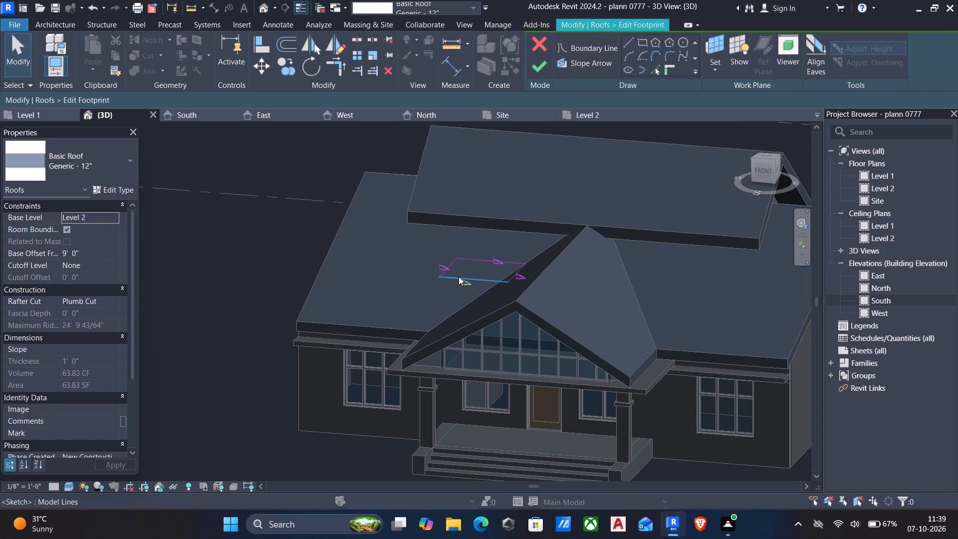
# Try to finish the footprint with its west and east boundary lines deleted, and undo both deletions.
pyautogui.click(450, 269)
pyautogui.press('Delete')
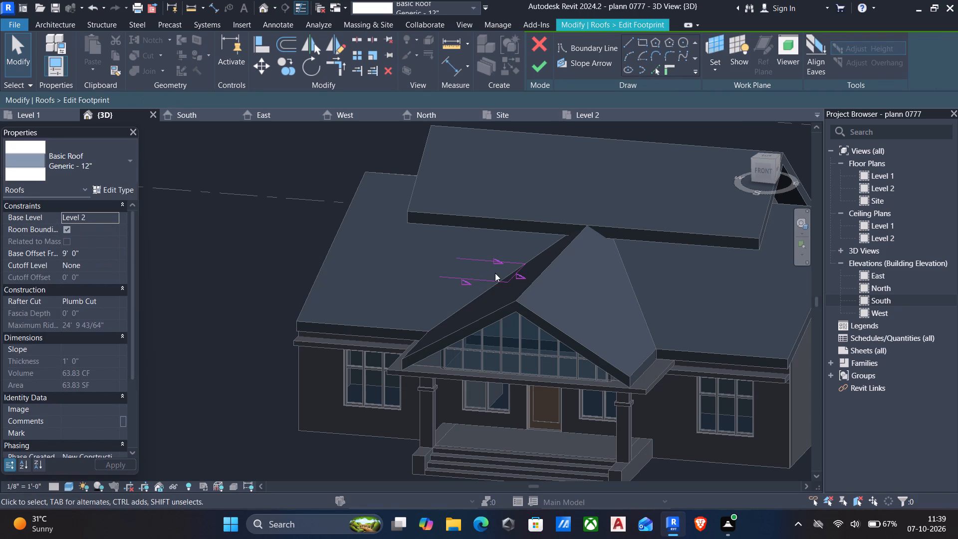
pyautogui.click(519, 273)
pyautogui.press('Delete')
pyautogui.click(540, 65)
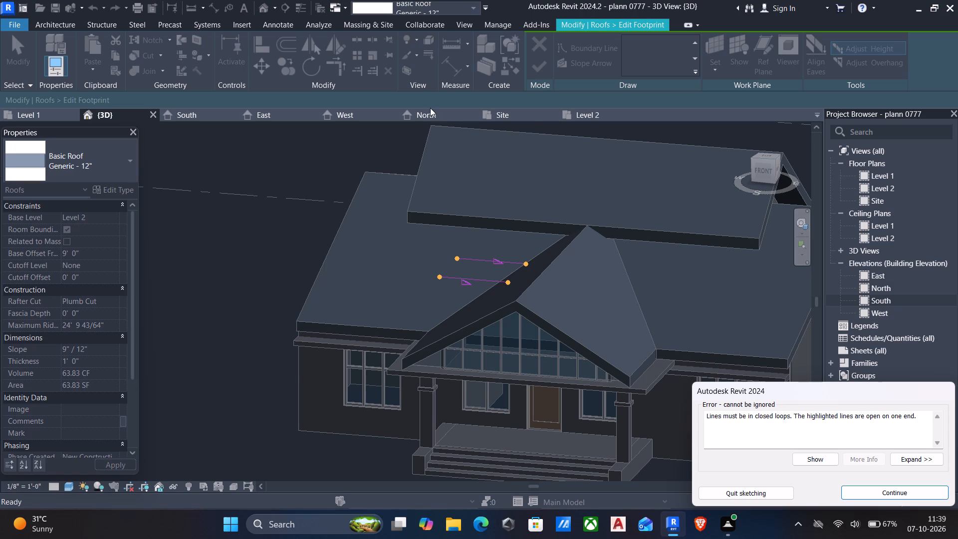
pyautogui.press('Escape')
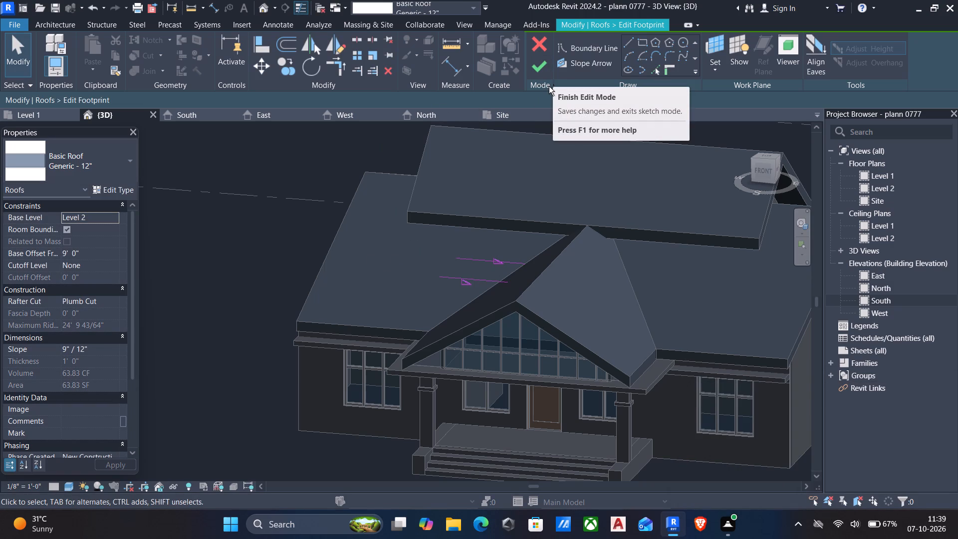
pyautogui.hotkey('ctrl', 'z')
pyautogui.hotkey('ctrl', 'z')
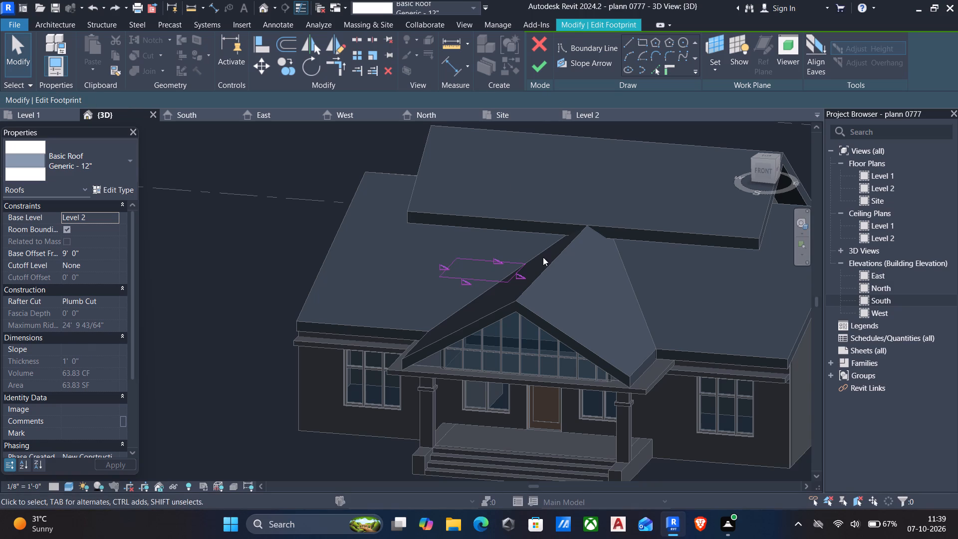
# Turn off Defines Slope for the east and west edges of the small roof's footprint.
pyautogui.click(517, 274)
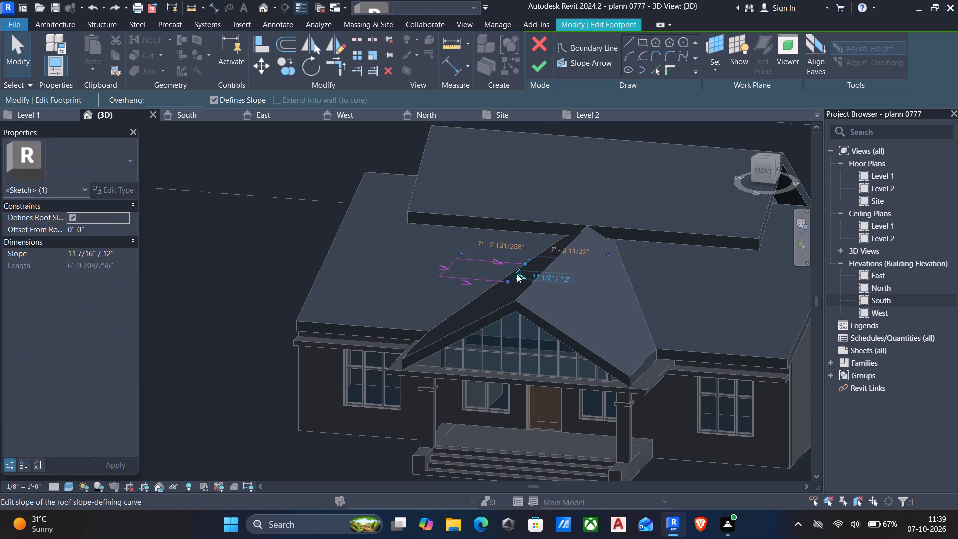
pyautogui.click(209, 102)
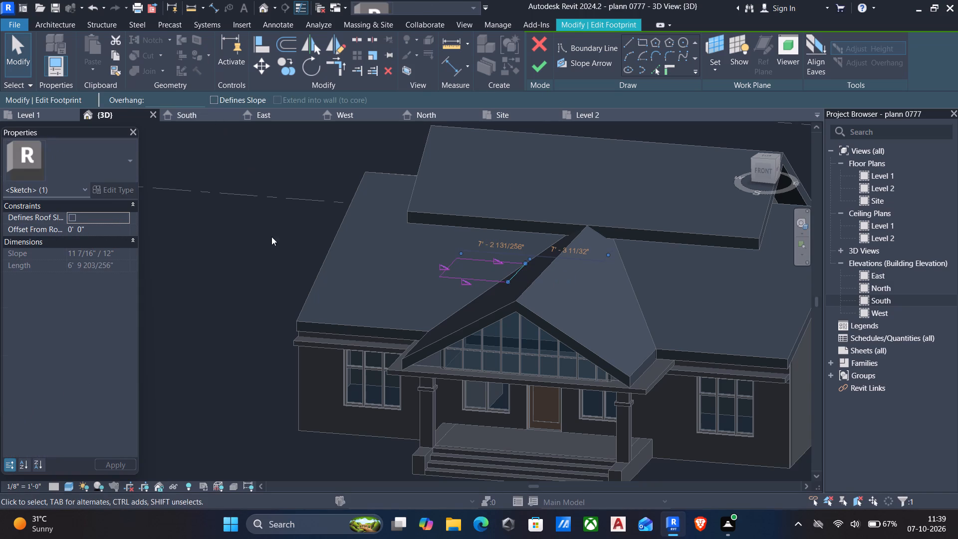
pyautogui.click(441, 266)
pyautogui.click(441, 266)
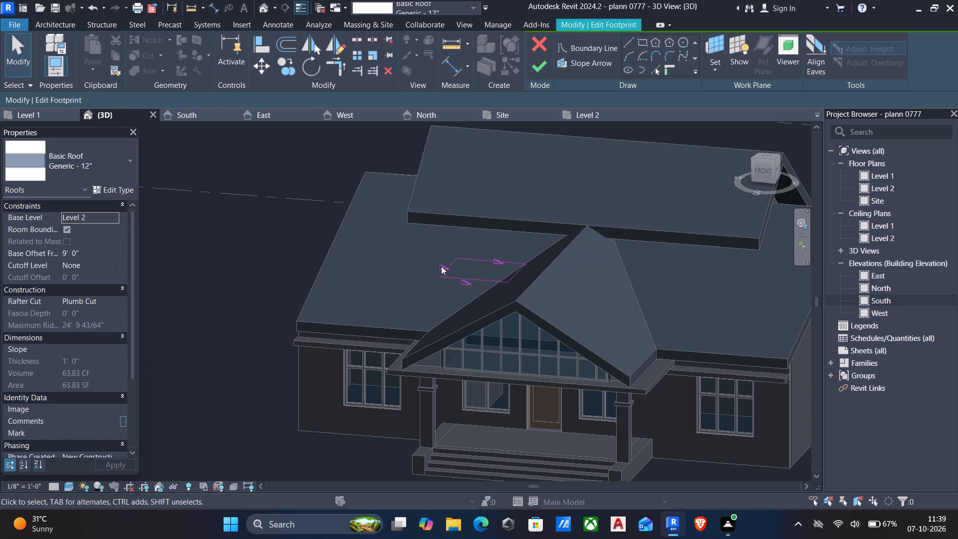
pyautogui.click(443, 268)
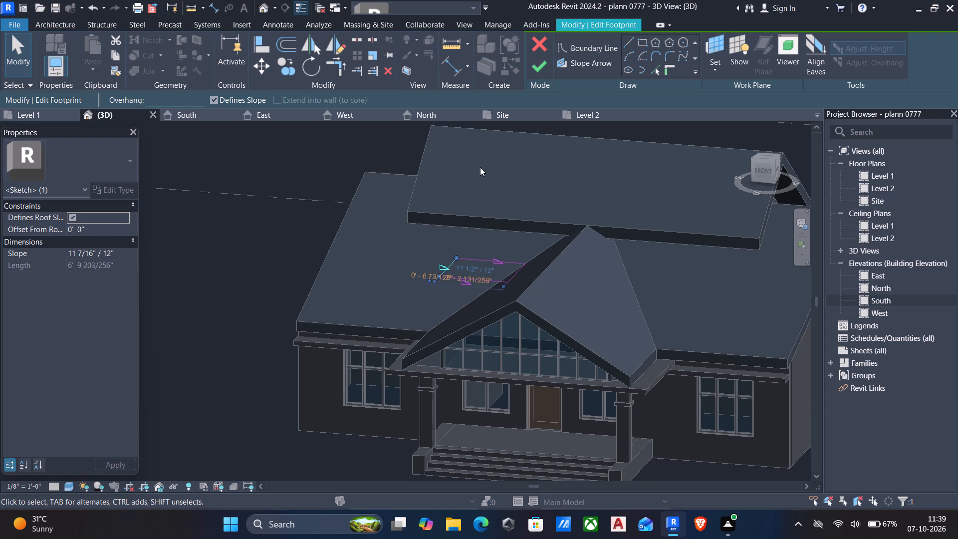
pyautogui.click(214, 96)
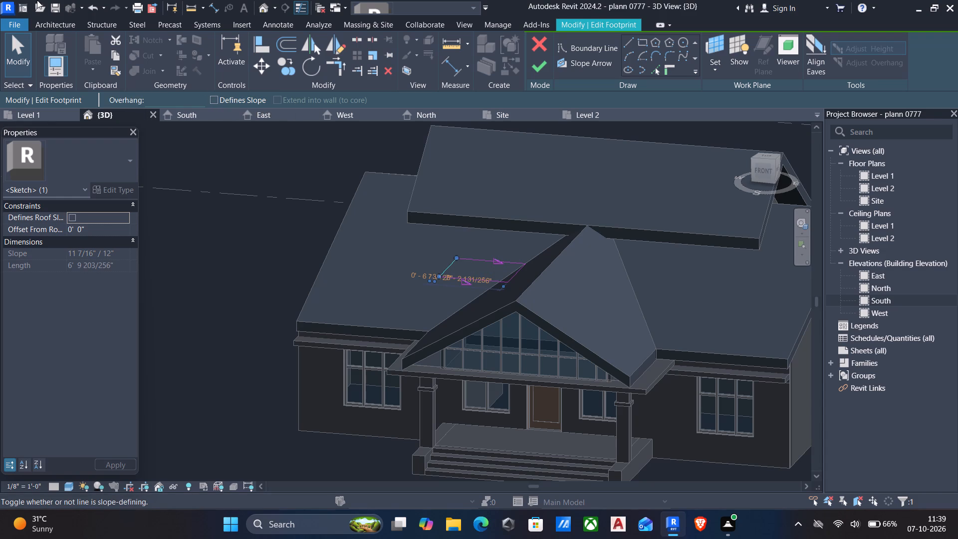
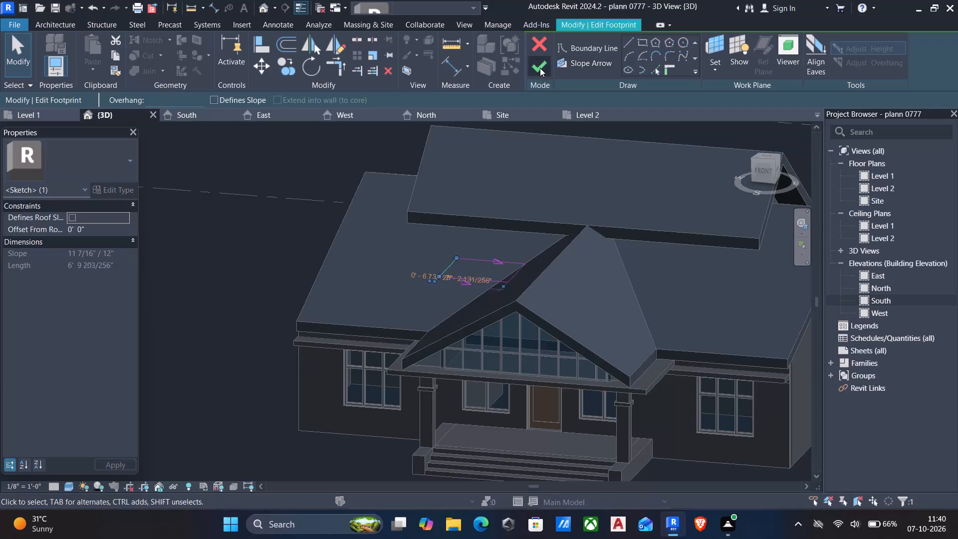
# Finish the small dormer roof's footprint, then undo back to its sketch with the side edges' slope definitions restored.
pyautogui.click(540, 68)
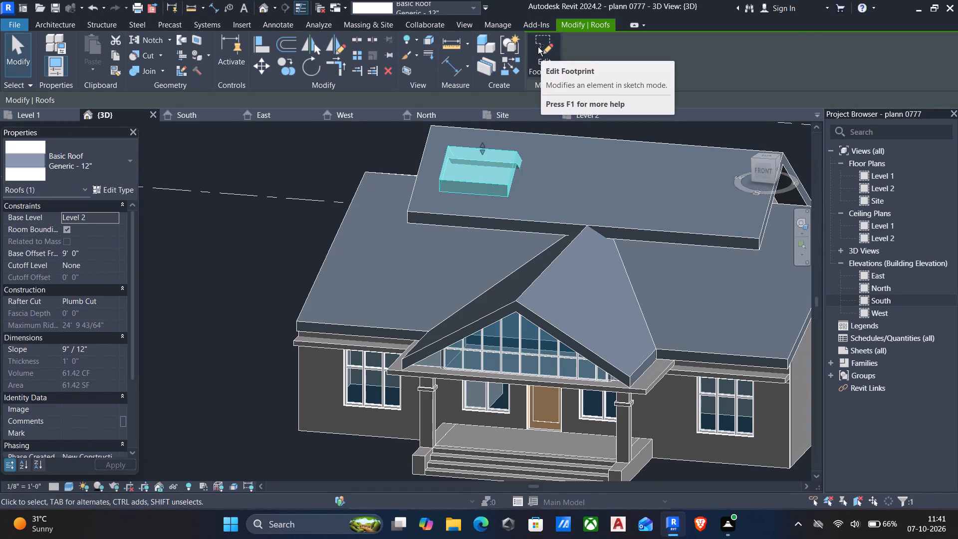
pyautogui.hotkey('ctrl', 'z')
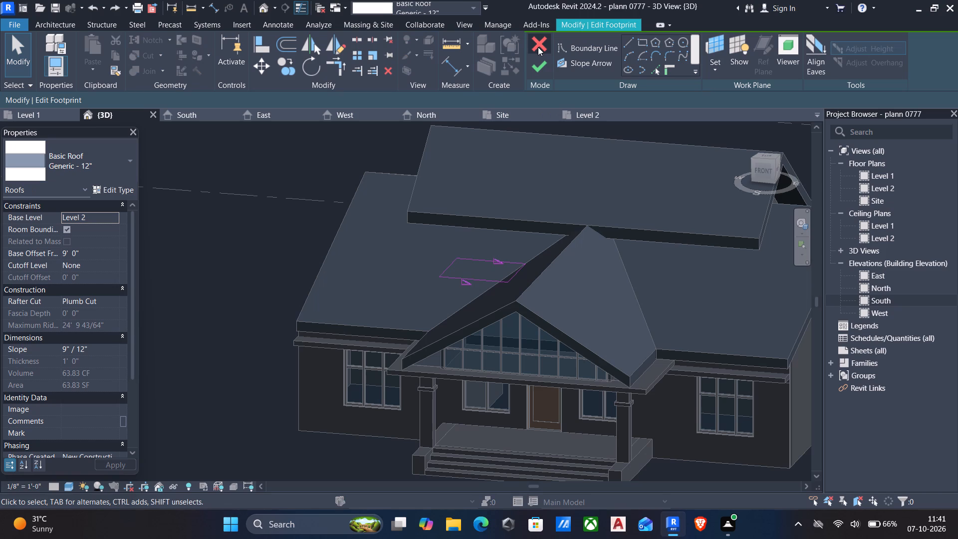
pyautogui.hotkey('ctrl', 'z')
pyautogui.hotkey('ctrl', 'z')
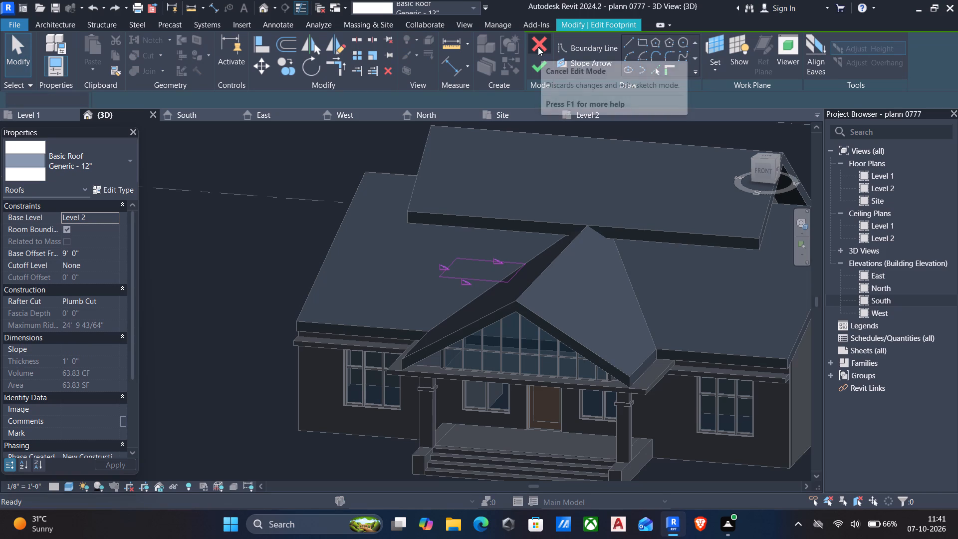
# Remove the slope definition from the front and back edges of the dormer roof's footprint and finish the sketch.
pyautogui.click(496, 264)
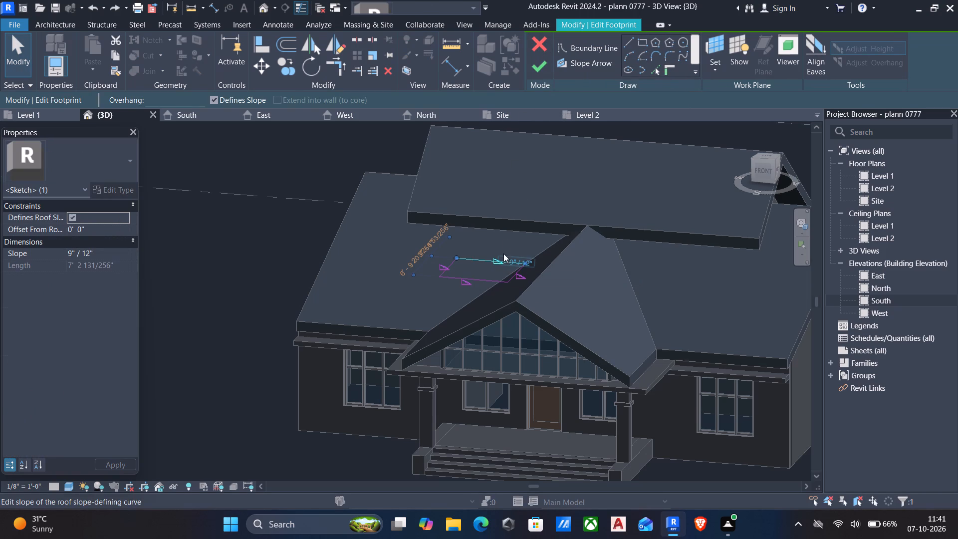
pyautogui.click(211, 97)
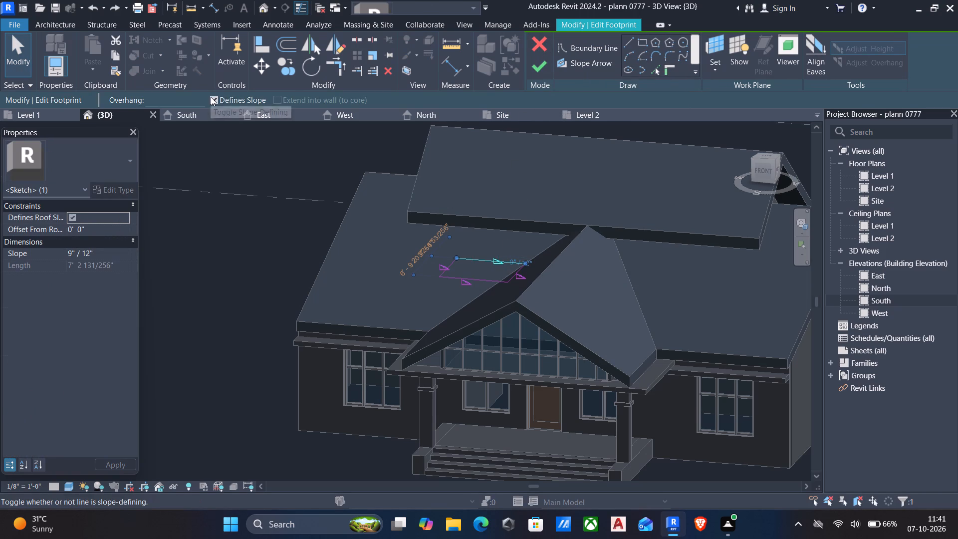
pyautogui.click(464, 283)
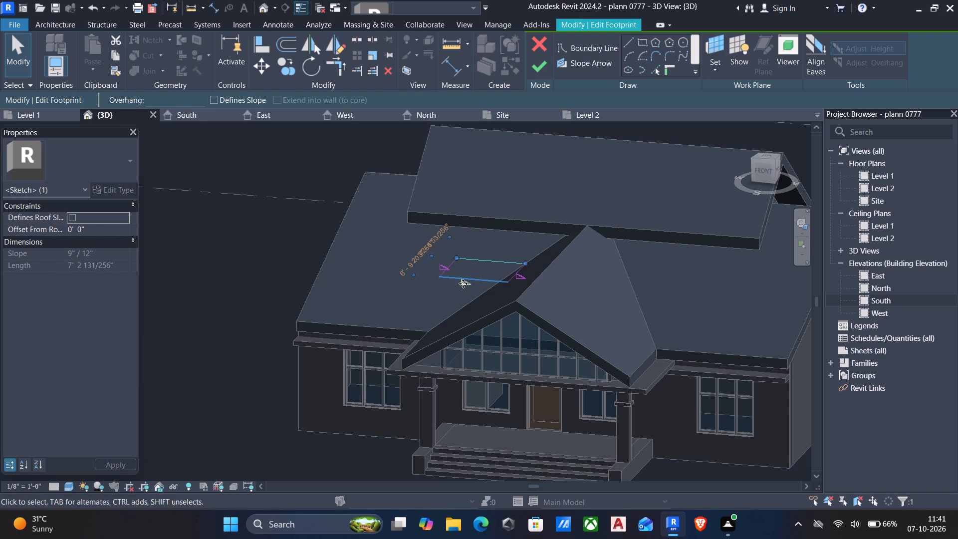
pyautogui.click(211, 96)
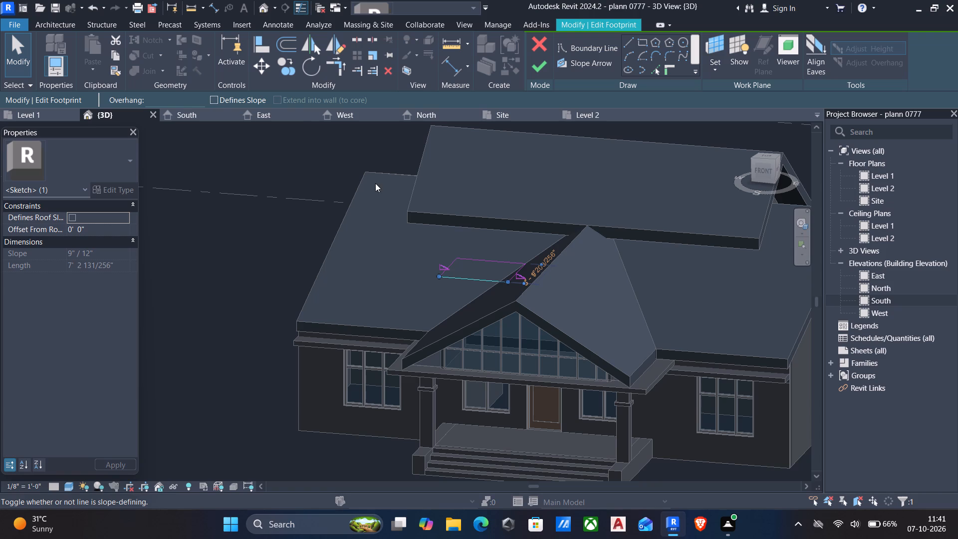
pyautogui.click(535, 70)
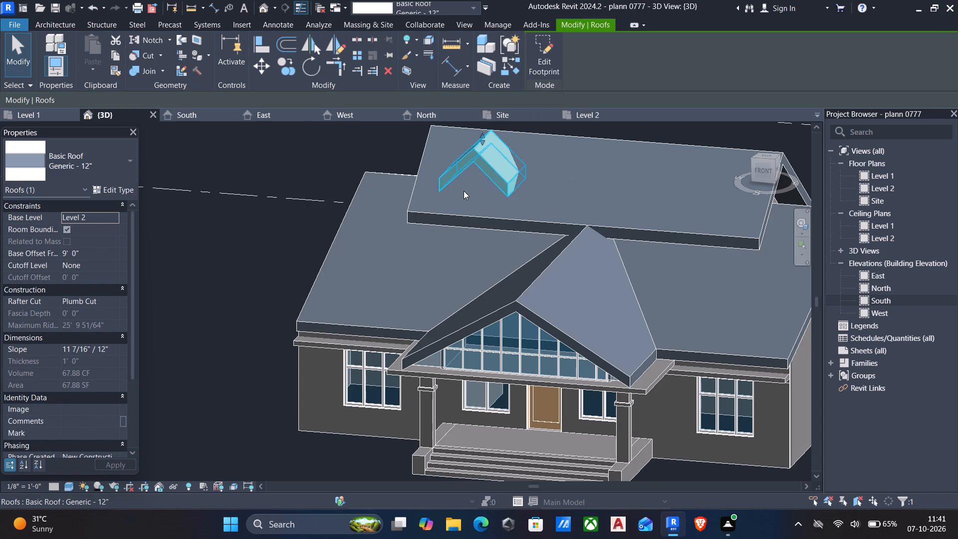
# Lengthen the dormer roof by moving its footprint's back edge rearward past the upper roof, and finish the sketch.
pyautogui.scroll(-2, 464, 192)
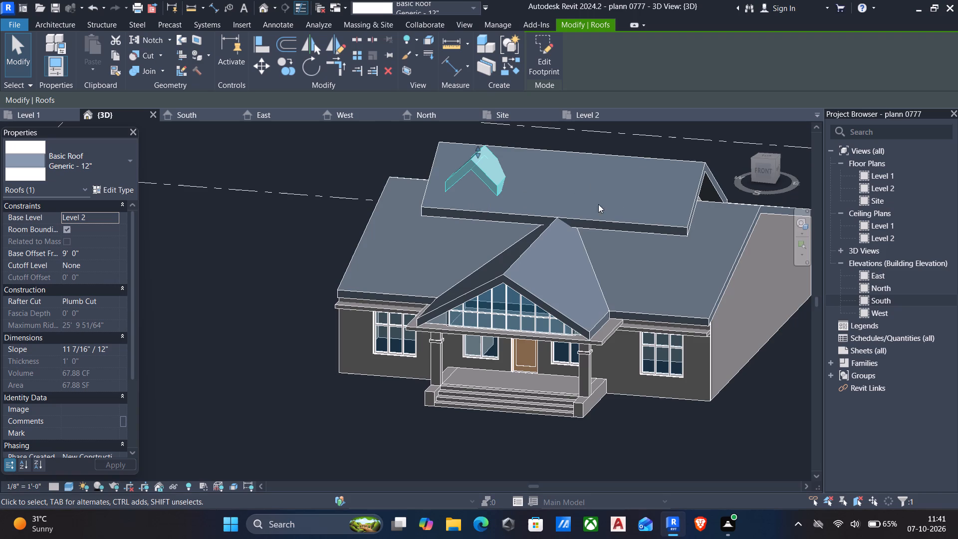
pyautogui.scroll(-1, 598, 205)
pyautogui.keyDown('shift'); pyautogui.moveTo(577, 223); pyautogui.dragTo(782, 218, button='middle'); pyautogui.keyUp('shift')
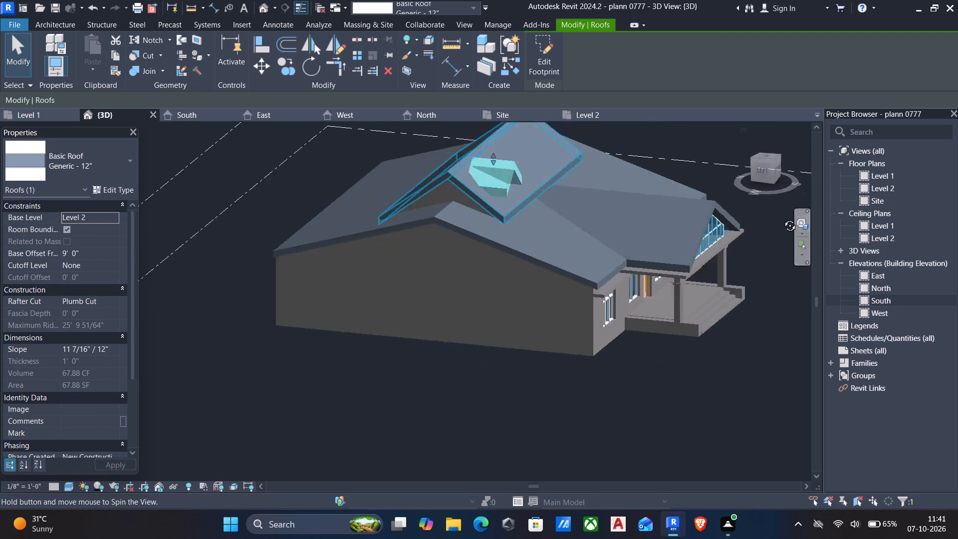
pyautogui.keyDown('shift'); pyautogui.moveTo(782, 218); pyautogui.dragTo(794, 226, button='middle'); pyautogui.keyUp('shift')
pyautogui.scroll(2, 564, 208)
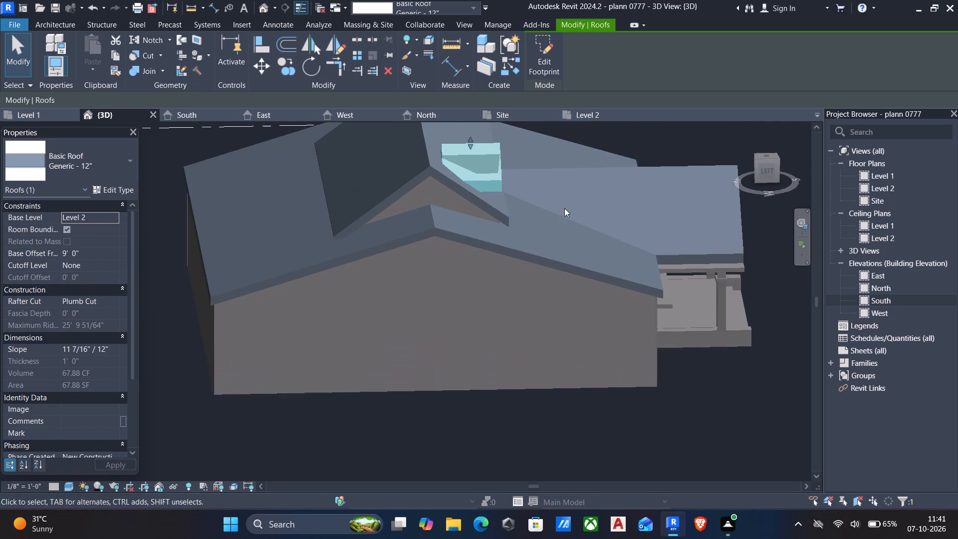
pyautogui.click(448, 147)
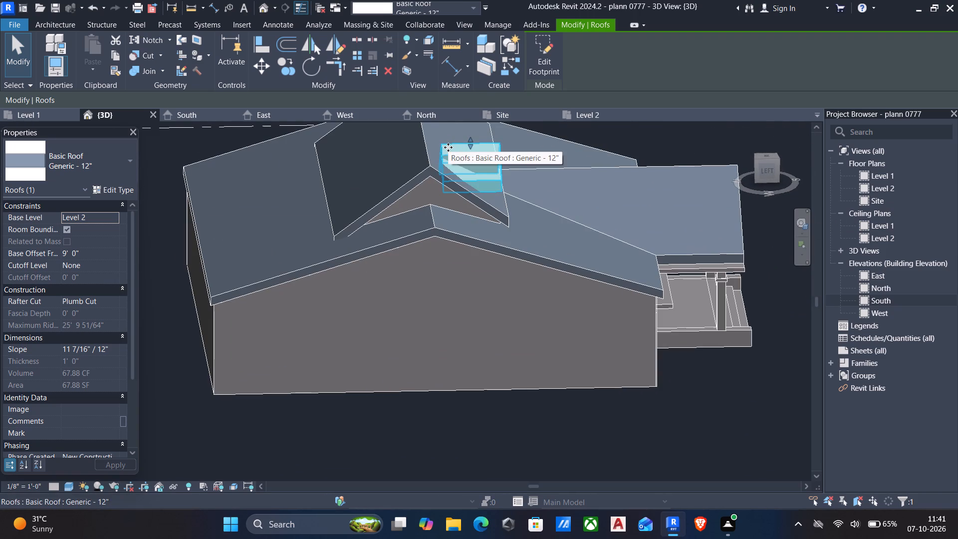
pyautogui.click(544, 51)
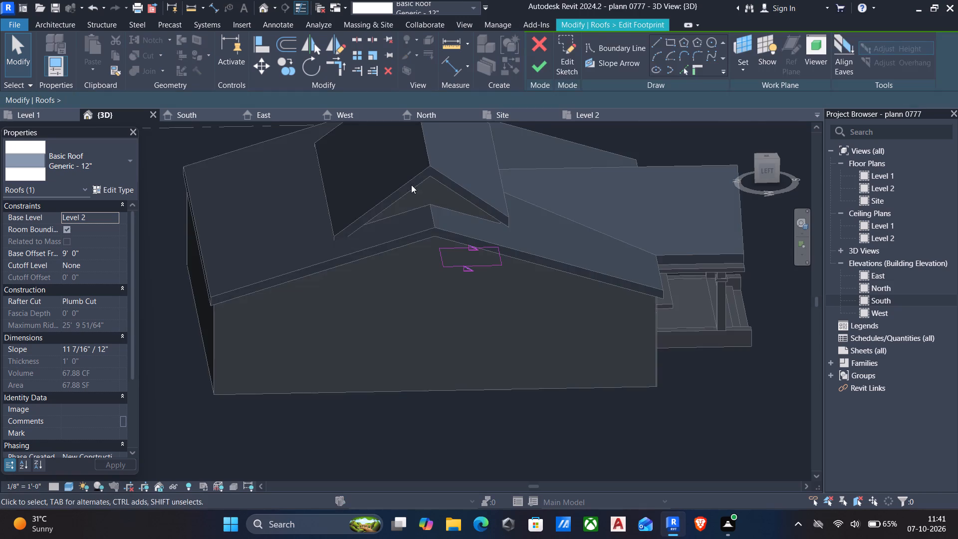
pyautogui.scroll(-2, 413, 186)
pyautogui.scroll(-4, 555, 241)
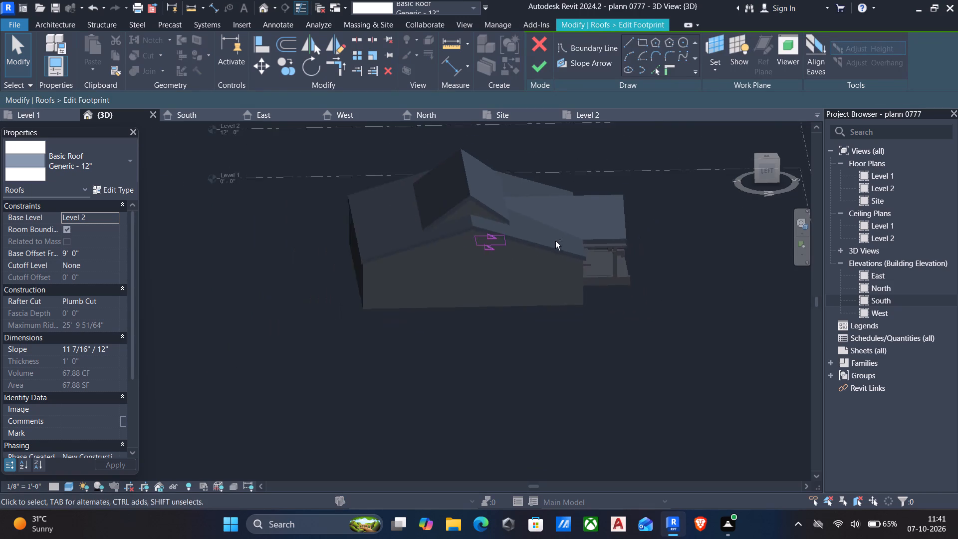
pyautogui.keyDown('shift'); pyautogui.moveTo(555, 241); pyautogui.dragTo(374, 281, button='middle'); pyautogui.keyUp('shift')
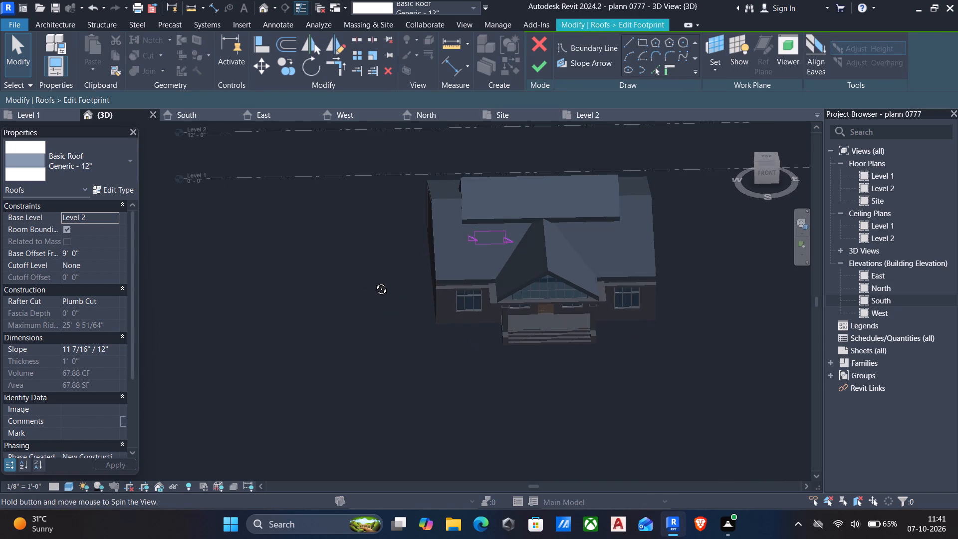
pyautogui.keyDown('shift'); pyautogui.moveTo(374, 281); pyautogui.dragTo(390, 283, button='middle'); pyautogui.keyUp('shift')
pyautogui.scroll(1, 443, 255)
pyautogui.click(493, 226)
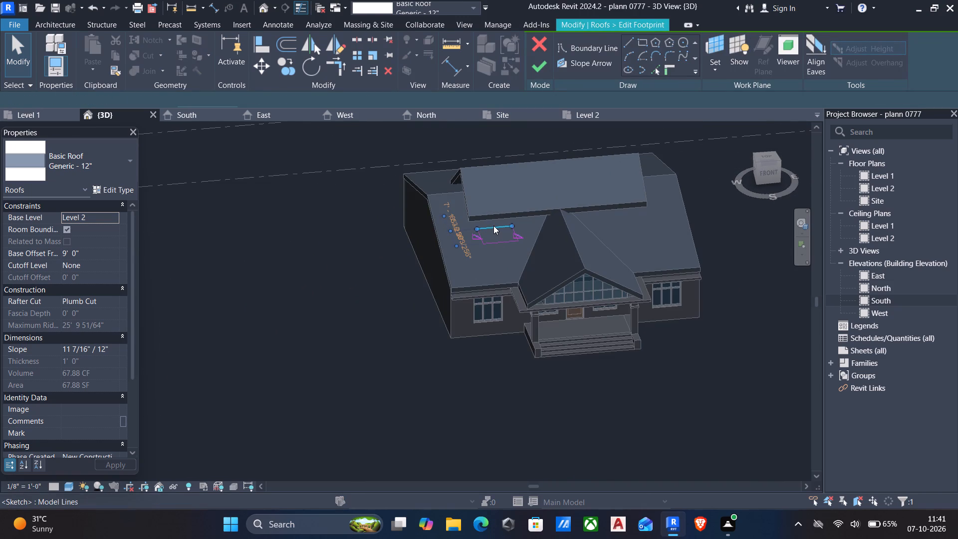
pyautogui.press('Up')
pyautogui.press('Up')
pyautogui.press('Up')
pyautogui.press('Up')
pyautogui.press('Up')
pyautogui.press('Up')
pyautogui.press('Up')
pyautogui.press('Up')
pyautogui.press('Up')
pyautogui.press('Up')
pyautogui.press('Up')
pyautogui.press('Up')
pyautogui.press('Up')
pyautogui.press('Up')
pyautogui.press('Up')
pyautogui.press('Up')
pyautogui.press('Up')
pyautogui.press('Up')
pyautogui.press('Up')
pyautogui.press('Up')
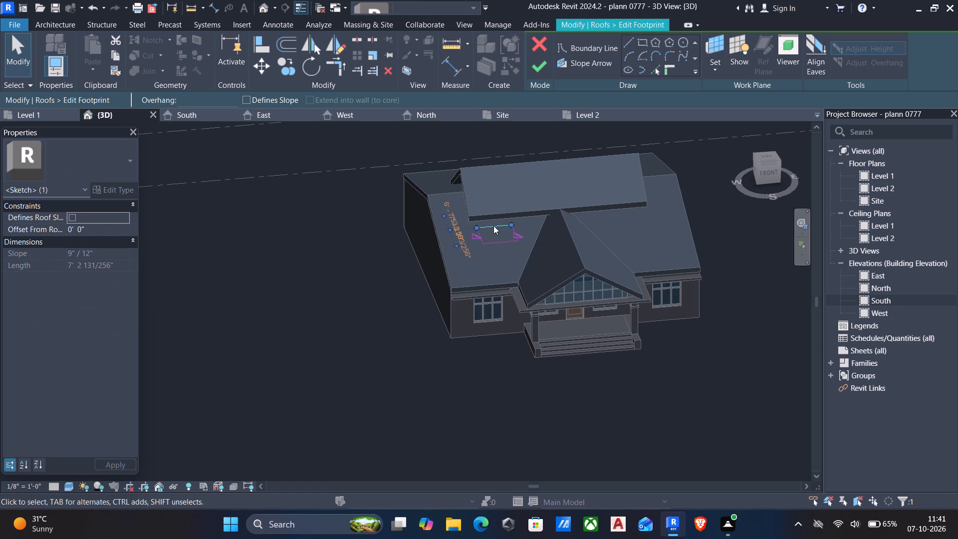
pyautogui.press('Up')
pyautogui.press('Up')
pyautogui.press('Up')
pyautogui.press('Up')
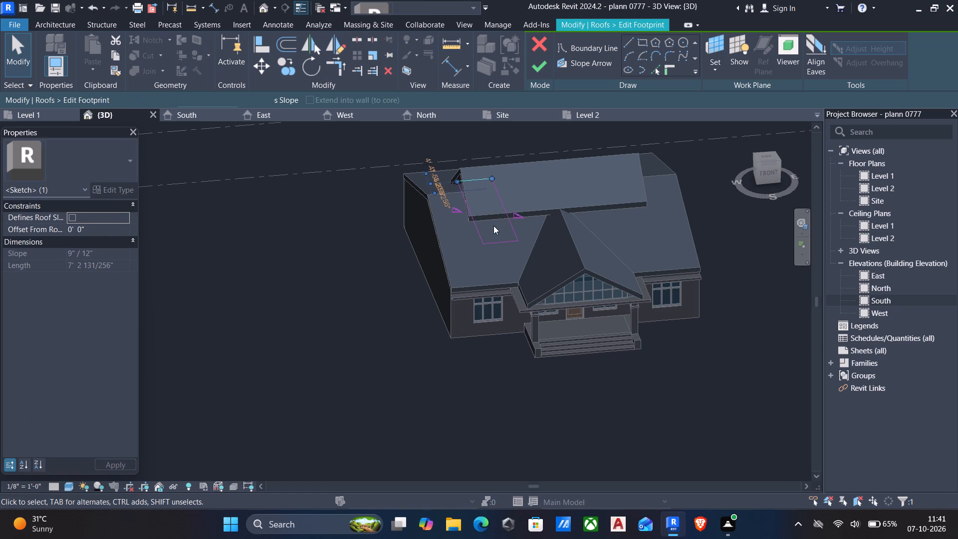
pyautogui.press('Up')
pyautogui.press('Up')
pyautogui.press('Up')
pyautogui.press('Up')
pyautogui.press('Up')
pyautogui.press('Up')
pyautogui.press('Up')
pyautogui.press('Up')
pyautogui.press('Up')
pyautogui.press('Up')
pyautogui.press('Up')
pyautogui.press('Up')
pyautogui.press('Up')
pyautogui.press('Up')
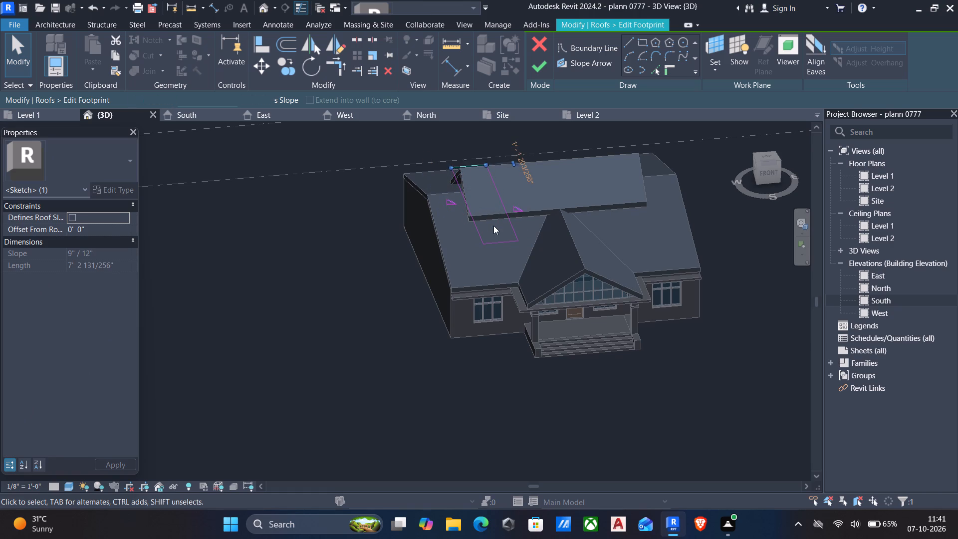
pyautogui.press('Up')
pyautogui.press('Up')
pyautogui.press('Up')
pyautogui.press('Up')
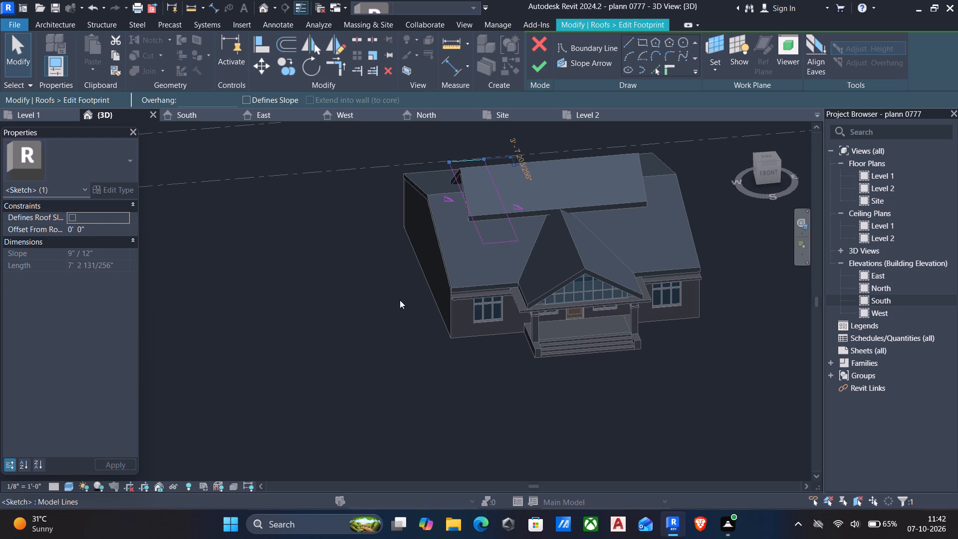
pyautogui.scroll(-1, 400, 300)
pyautogui.keyDown('shift'); pyautogui.moveTo(400, 301); pyautogui.dragTo(382, 306, button='middle'); pyautogui.keyUp('shift')
pyautogui.keyDown('shift'); pyautogui.scroll(-1, 400, 301); pyautogui.keyUp('shift')
pyautogui.keyDown('shift'); pyautogui.moveTo(359, 314); pyautogui.dragTo(346, 317, button='middle'); pyautogui.keyUp('shift')
pyautogui.scroll(-2, 352, 318)
pyautogui.moveTo(363, 302); pyautogui.dragTo(367, 324, button='middle')
pyautogui.scroll(-1, 362, 302)
pyautogui.scroll(1, 368, 324)
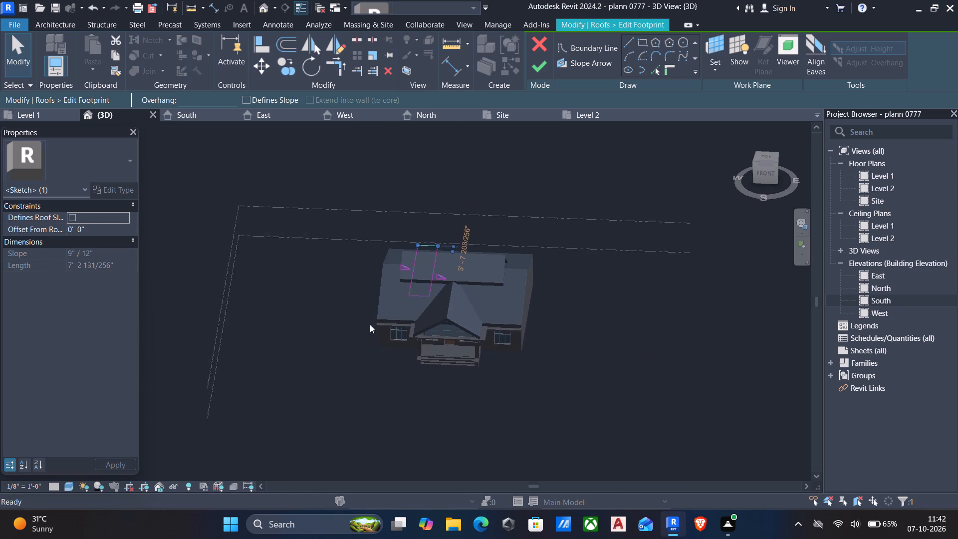
pyautogui.scroll(2, 370, 324)
pyautogui.moveTo(394, 204); pyautogui.dragTo(525, 346)
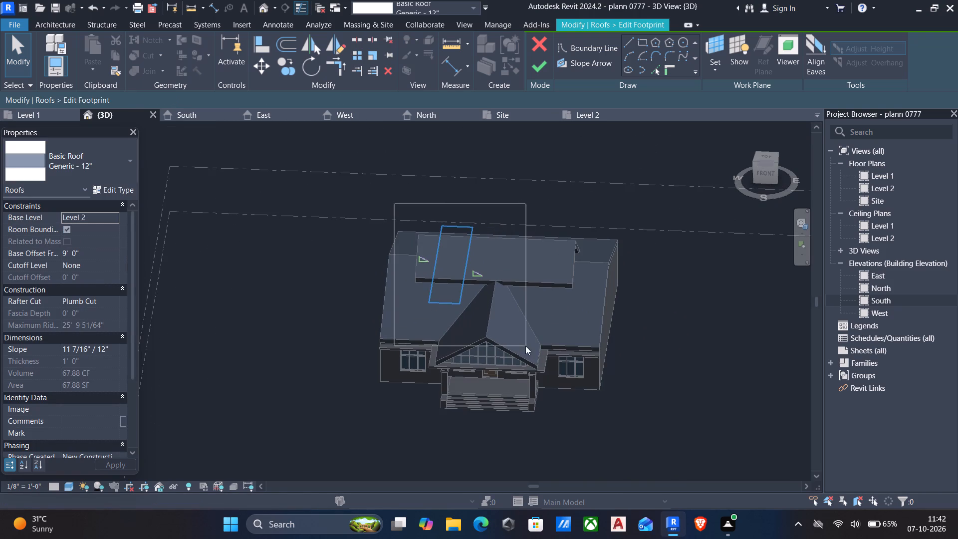
pyautogui.moveTo(525, 346); pyautogui.dragTo(357, 285)
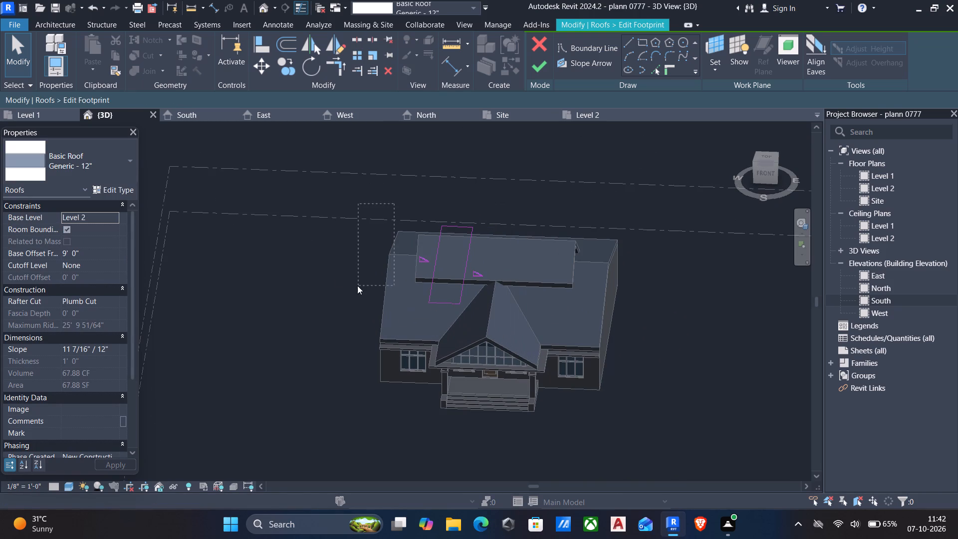
pyautogui.moveTo(357, 285); pyautogui.dragTo(333, 275)
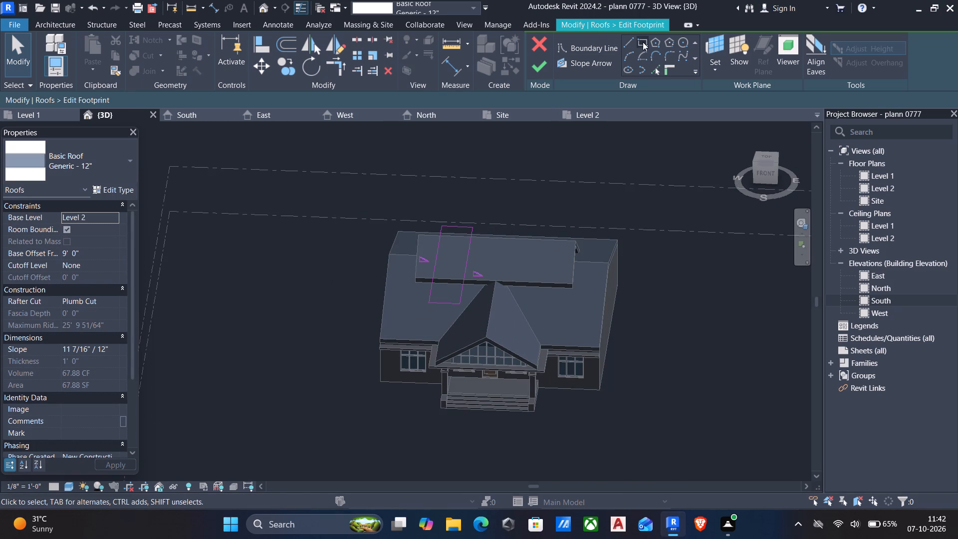
pyautogui.click(539, 66)
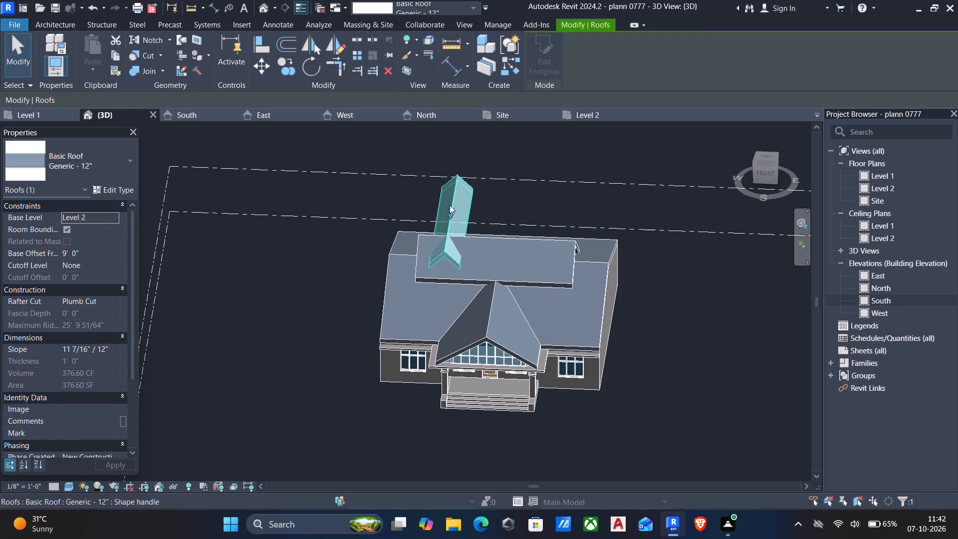
# In the dormer roof's footprint sketch, copy the whole rectangle horizontally toward the opposite end of the upper roof.
pyautogui.scroll(-1, 442, 215)
pyautogui.keyDown('shift'); pyautogui.moveTo(436, 236); pyautogui.dragTo(572, 129, button='middle'); pyautogui.keyUp('shift')
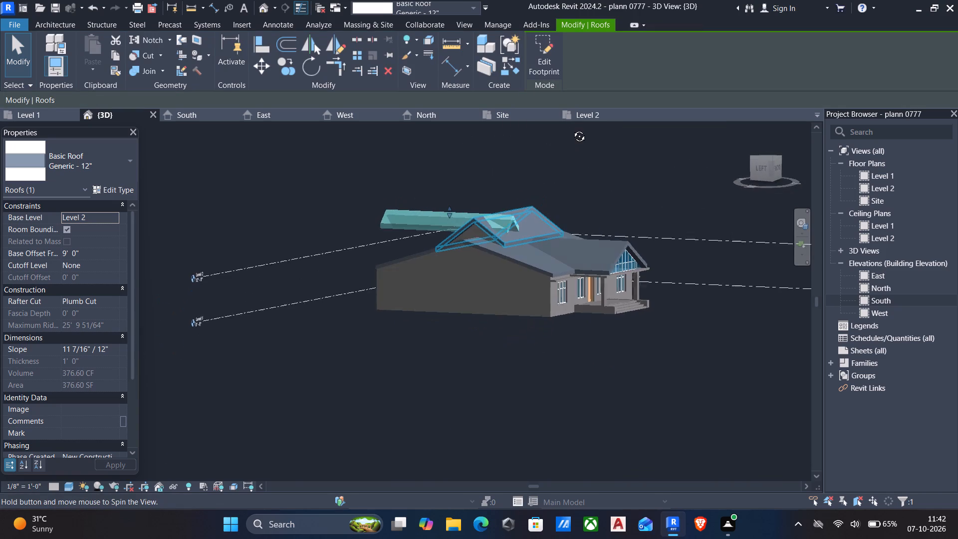
pyautogui.keyDown('shift'); pyautogui.moveTo(572, 129); pyautogui.dragTo(501, 203, button='middle'); pyautogui.keyUp('shift')
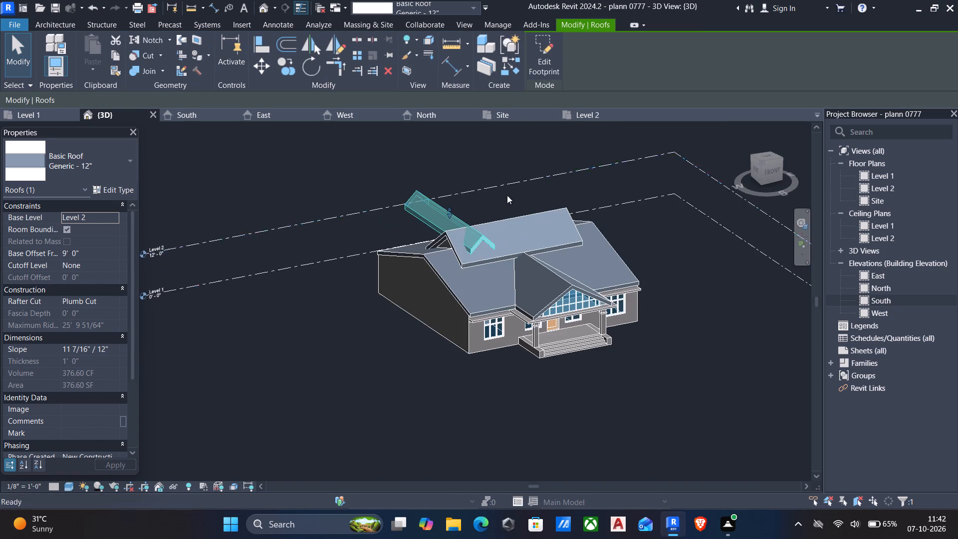
pyautogui.click(541, 68)
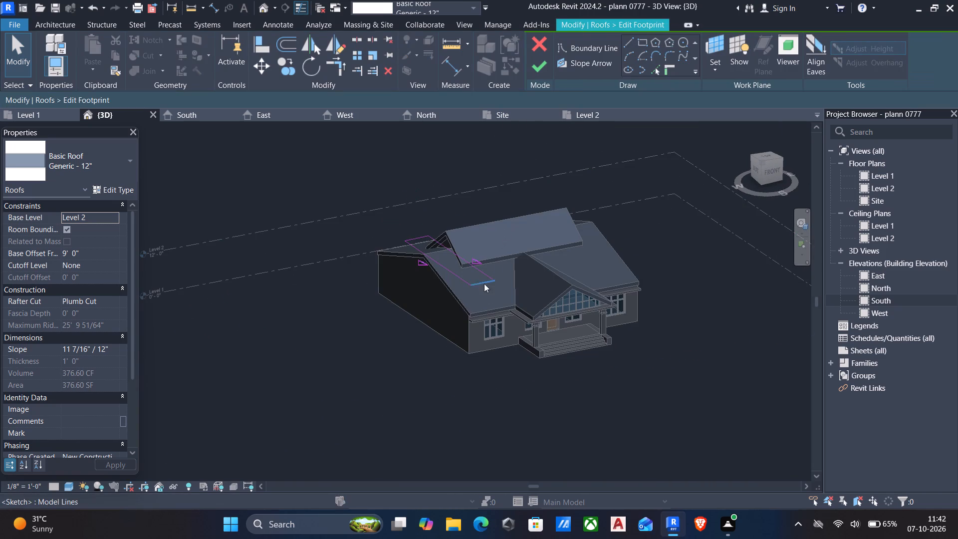
pyautogui.keyDown('shift'); pyautogui.moveTo(507, 322); pyautogui.dragTo(447, 376, button='middle'); pyautogui.keyUp('shift')
pyautogui.moveTo(385, 187); pyautogui.dragTo(385, 186)
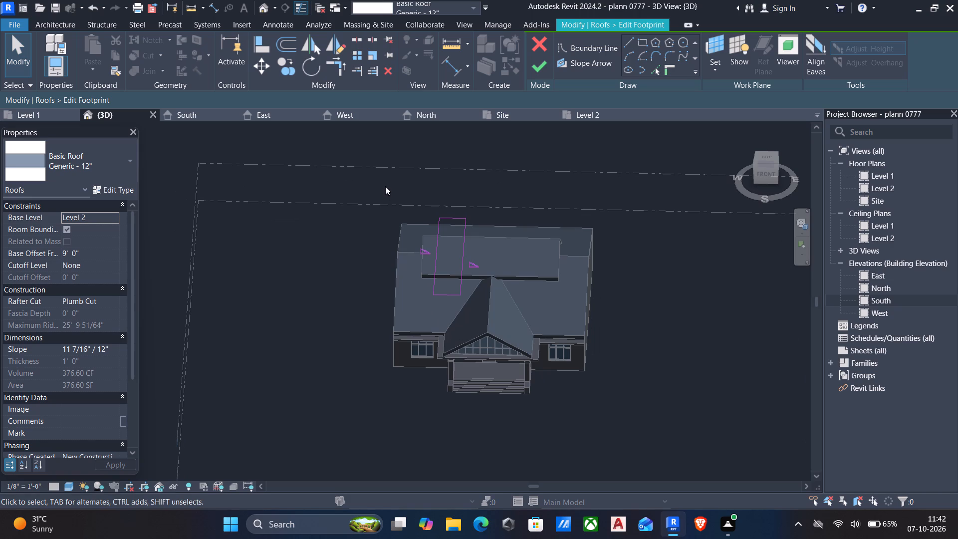
pyautogui.moveTo(385, 186); pyautogui.dragTo(505, 310)
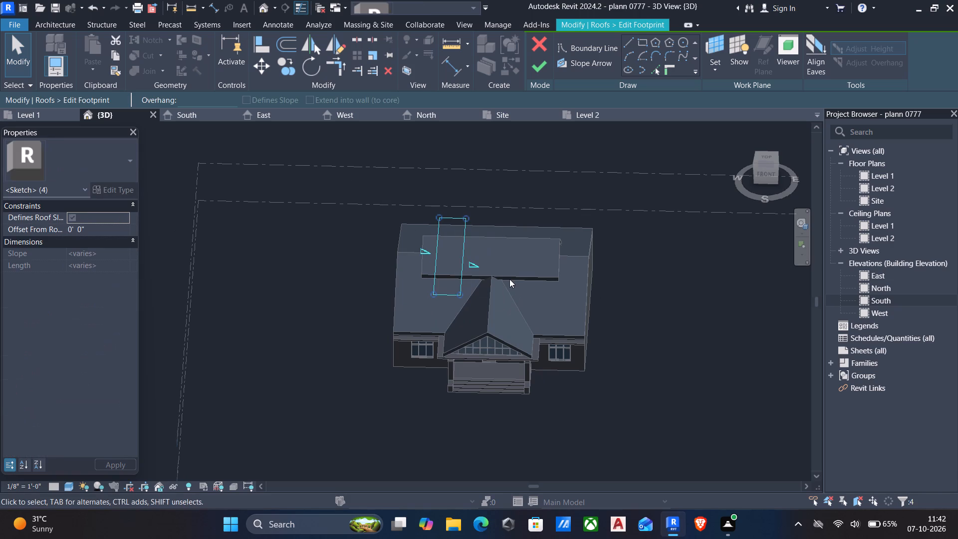
pyautogui.press('c')
pyautogui.press('o')
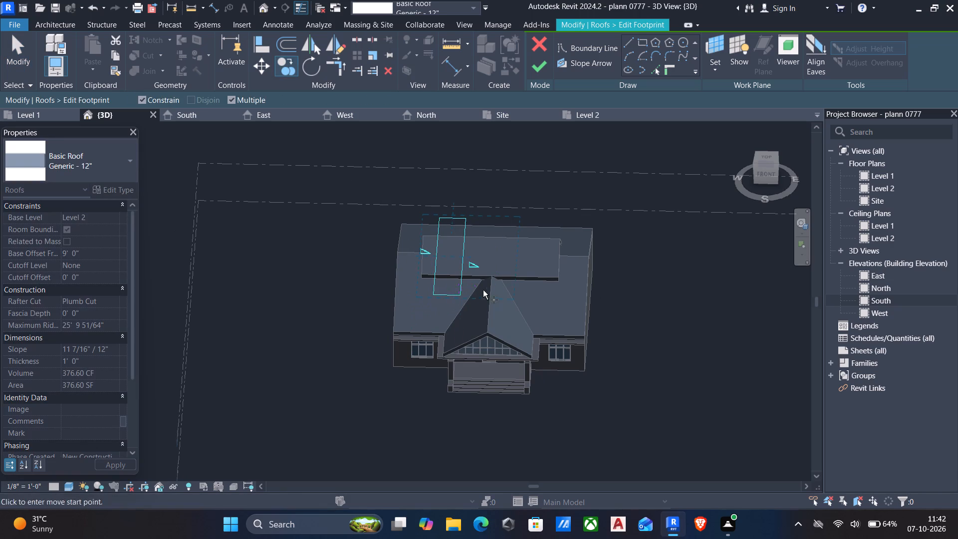
pyautogui.click(419, 296)
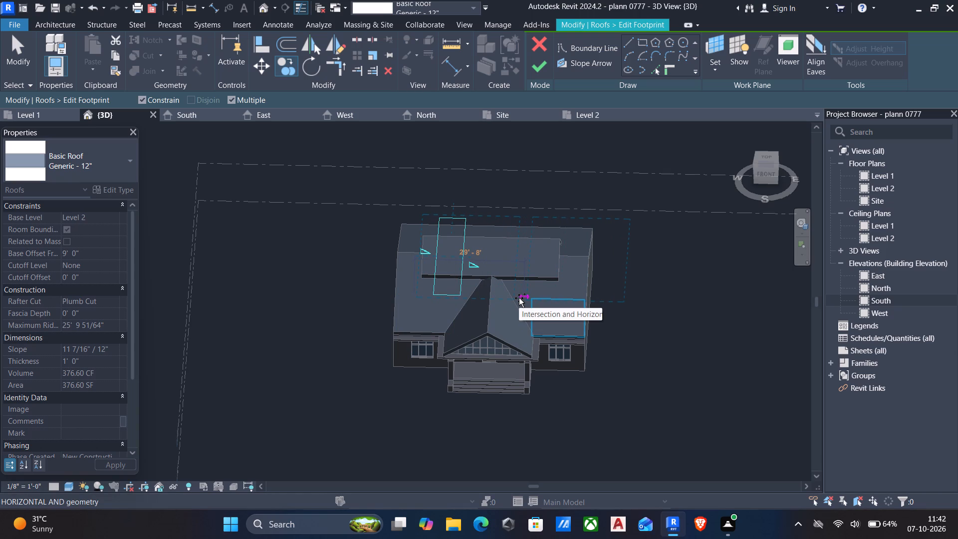
pyautogui.click(512, 298)
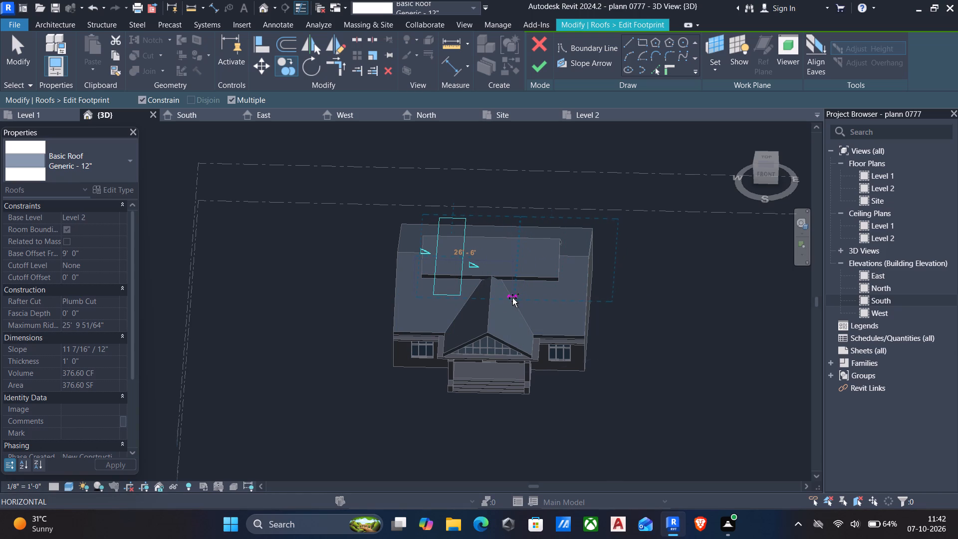
pyautogui.press('Escape')
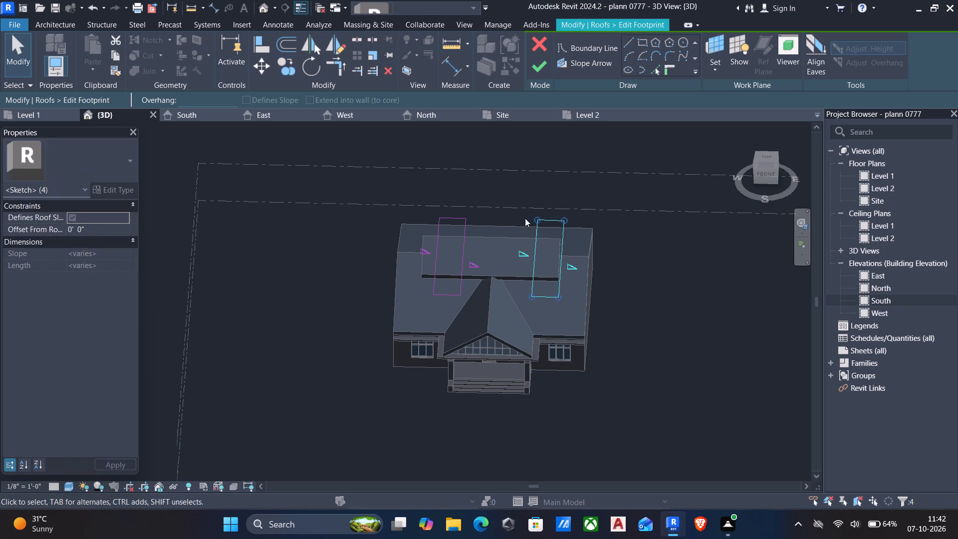
# Nudge the copied dormer rectangle horizontally toward the original rectangle, so it sits inside the upper roof's east end.
pyautogui.press('Left')
pyautogui.press('Left')
pyautogui.press('Left')
pyautogui.press('Left')
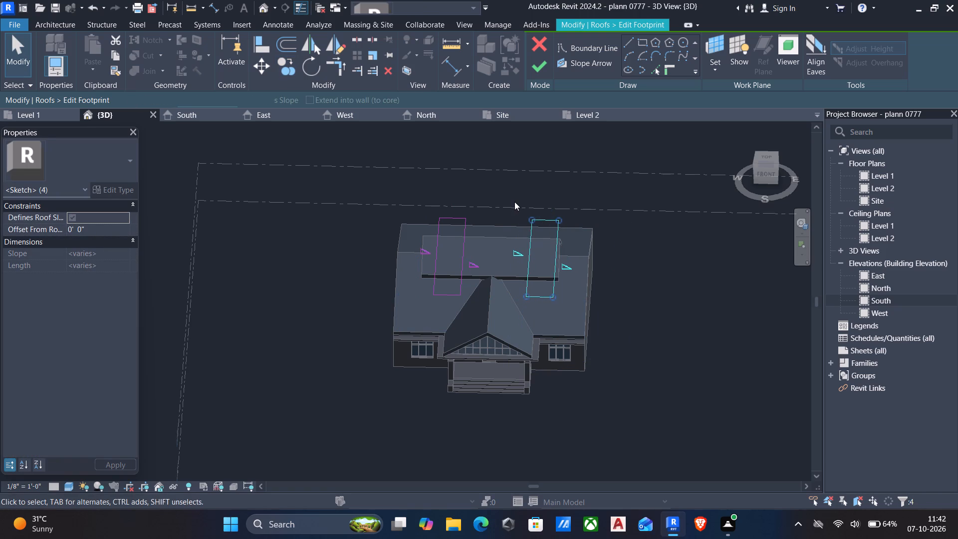
pyautogui.press('Left')
pyautogui.press('Left')
pyautogui.press('Left')
pyautogui.press('Left')
pyautogui.press('Left')
pyautogui.press('Left')
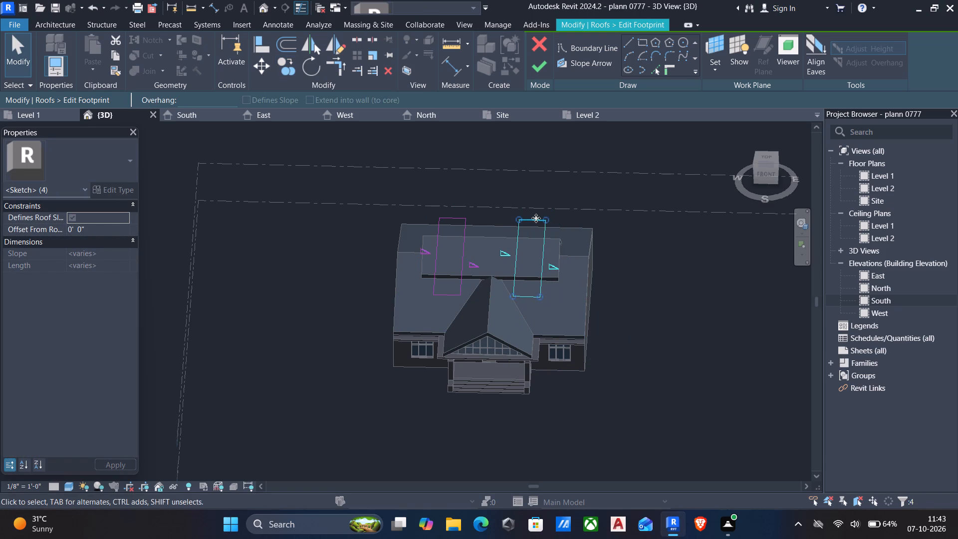
pyautogui.press('Left')
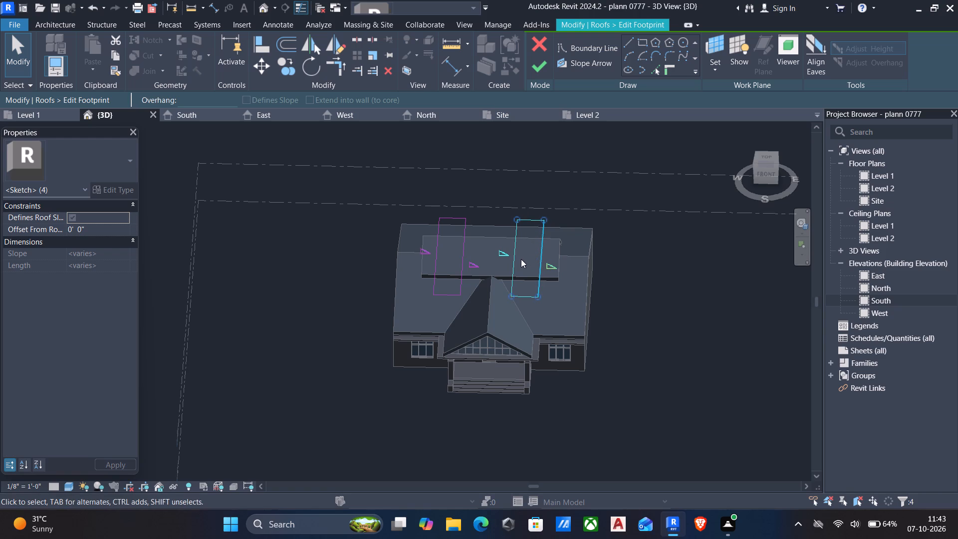
# Widen both dormer footprint rectangles by nudging their facing inner edges toward each other, leaving a gap of about 9' 9".
pyautogui.click(512, 262)
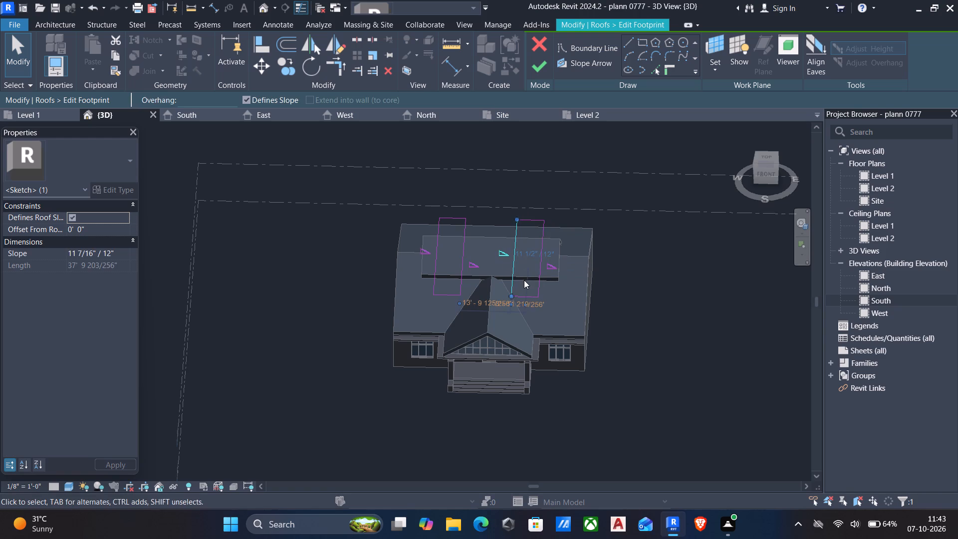
pyautogui.press('Left')
pyautogui.press('Left')
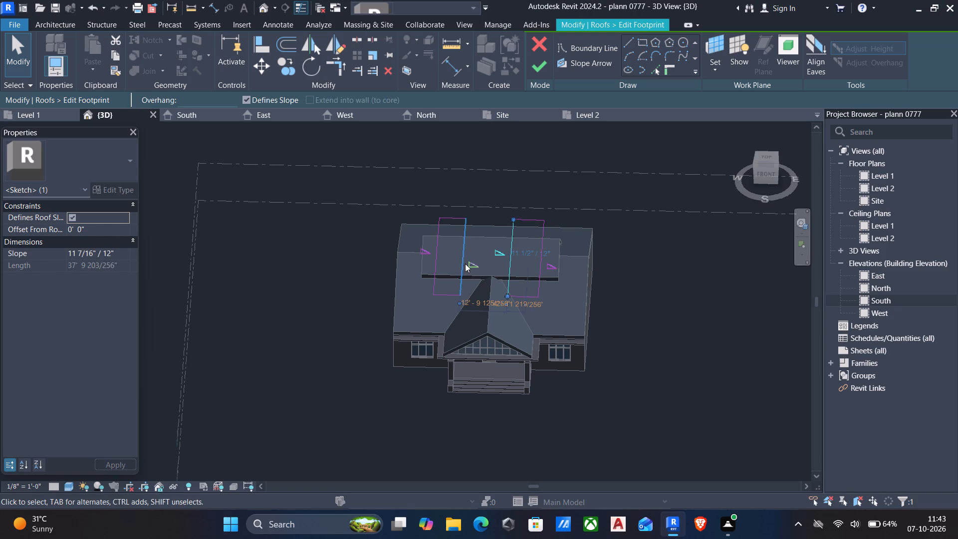
pyautogui.click(465, 262)
pyautogui.press('Right')
pyautogui.press('Right')
pyautogui.press('Right')
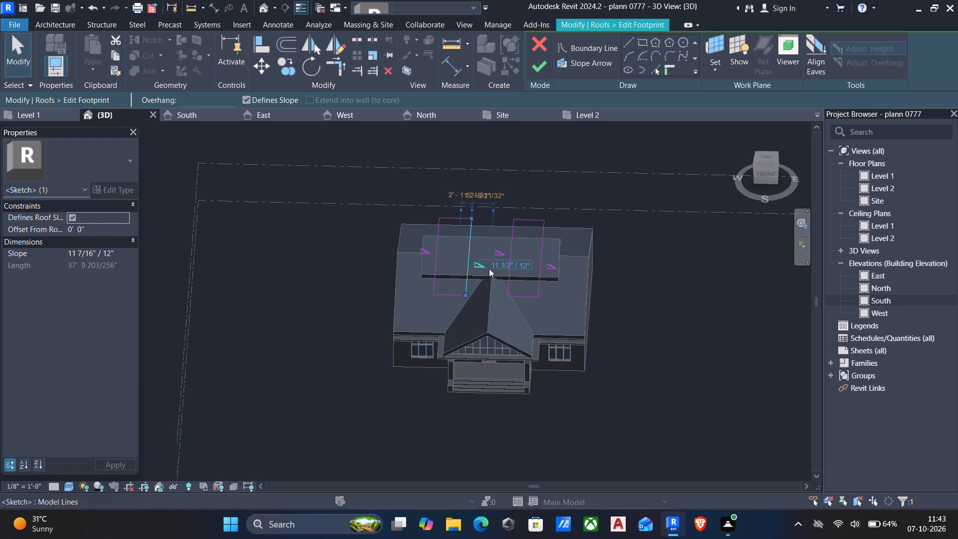
pyautogui.press('Left')
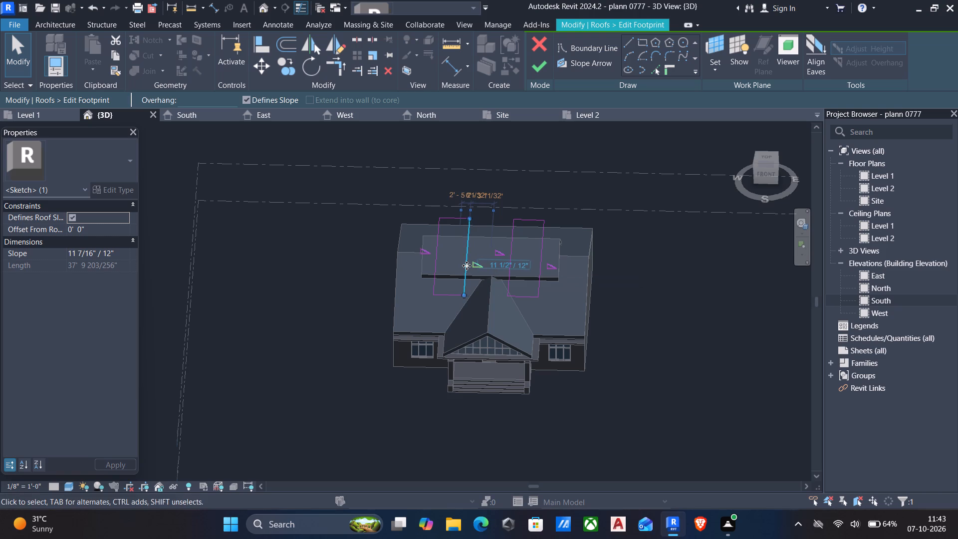
pyautogui.press('Right')
pyautogui.press('Right')
pyautogui.press('Right')
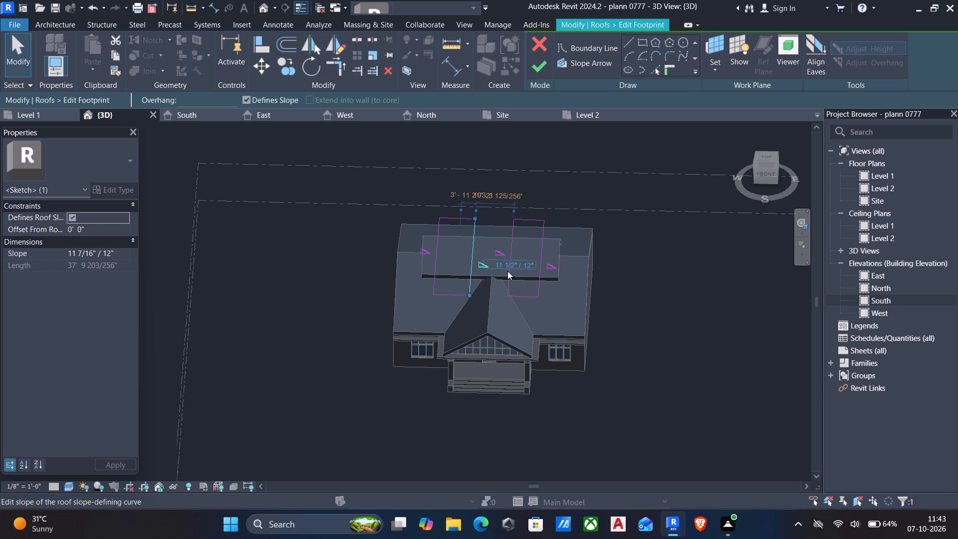
pyautogui.click(511, 277)
pyautogui.press('Left')
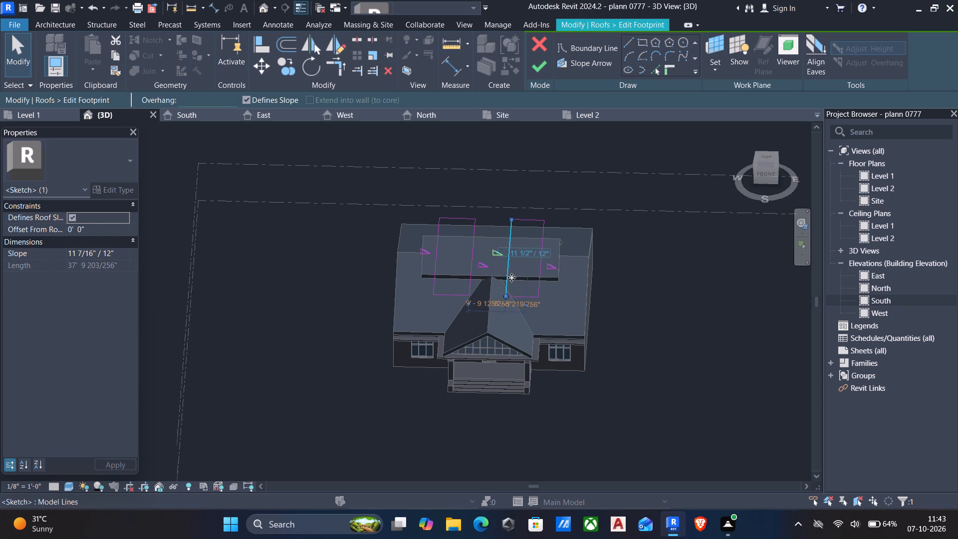
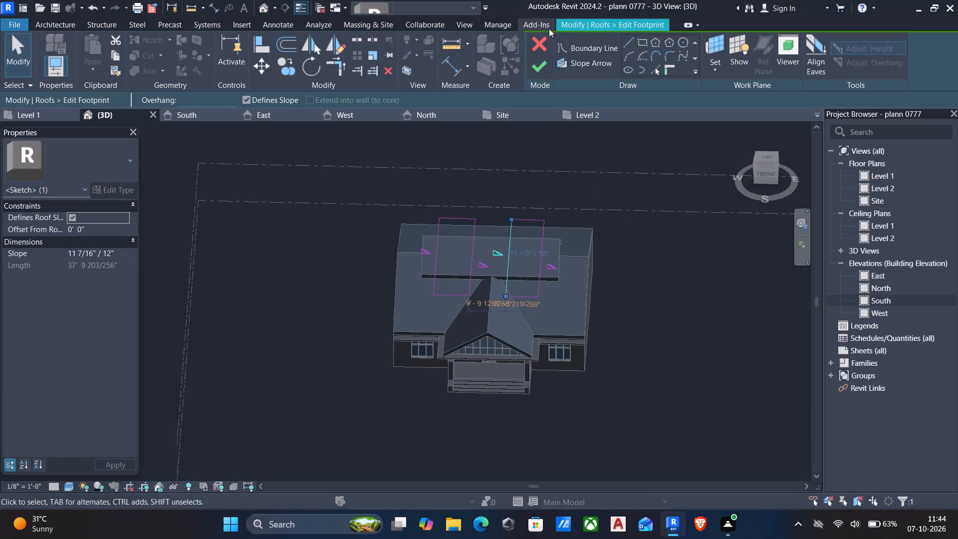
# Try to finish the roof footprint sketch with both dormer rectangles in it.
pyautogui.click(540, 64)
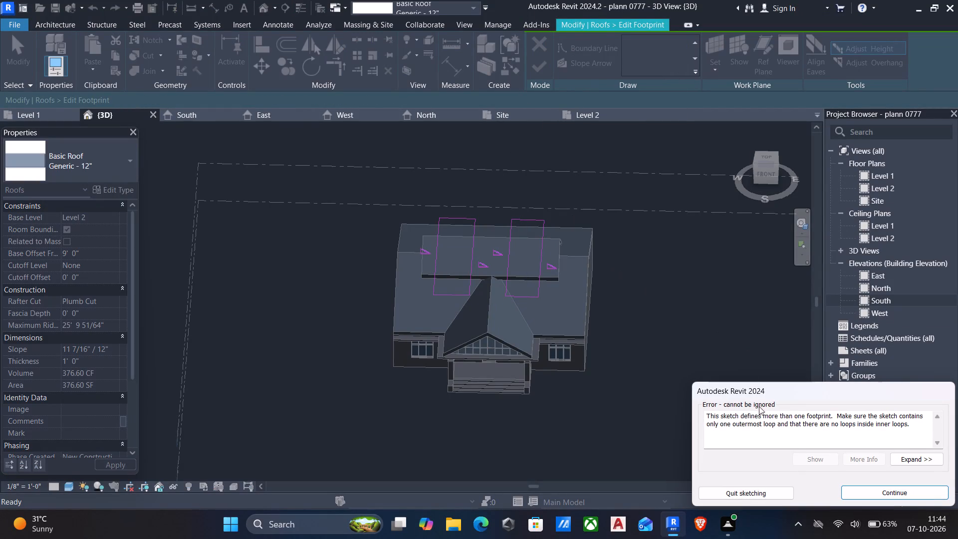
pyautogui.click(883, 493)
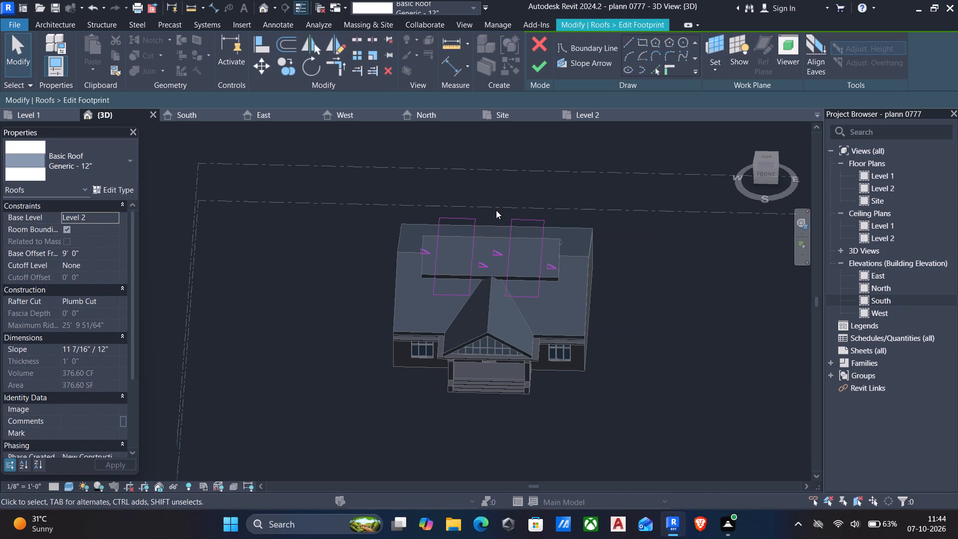
# Delete the copied east dormer rectangle from the roof footprint, keeping only the west one, and finish the sketch.
pyautogui.moveTo(494, 209); pyautogui.dragTo(588, 324)
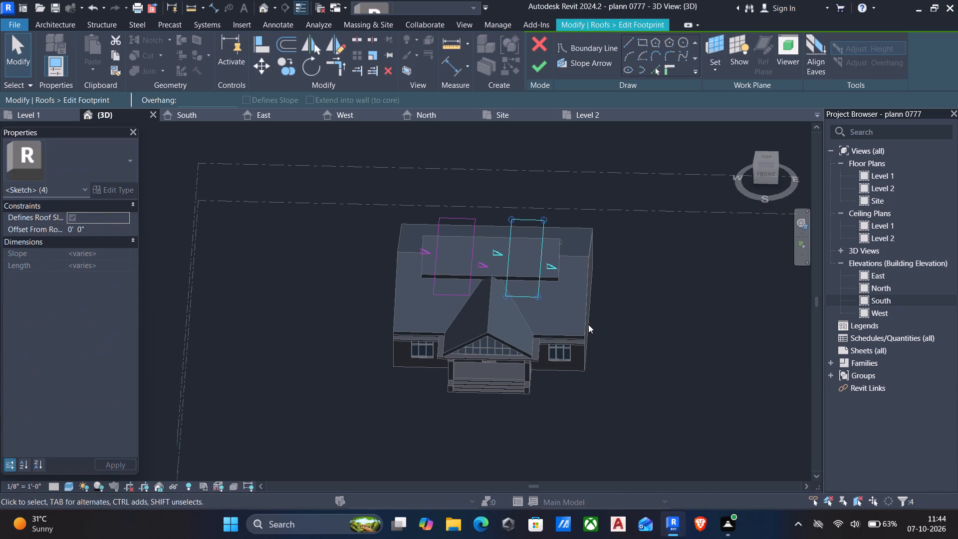
pyautogui.press('Delete')
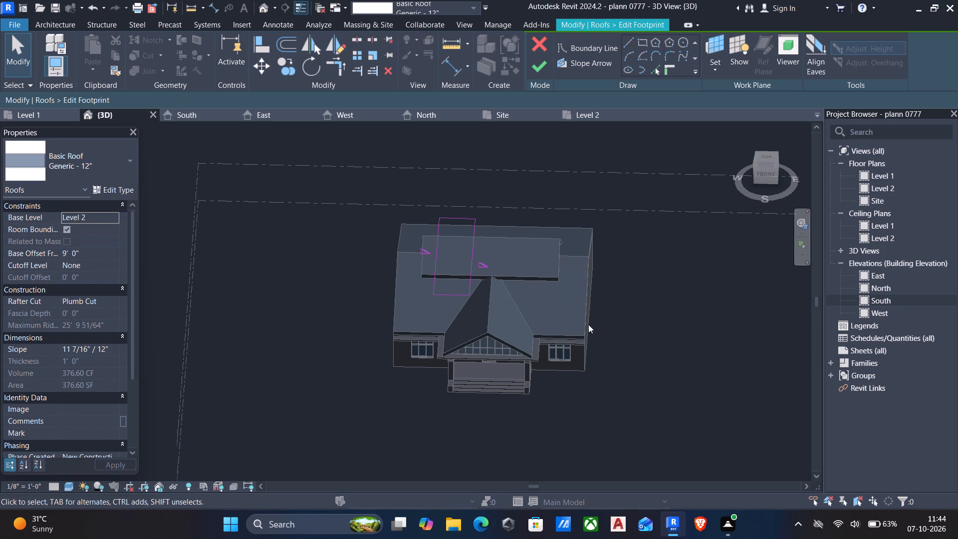
pyautogui.click(540, 69)
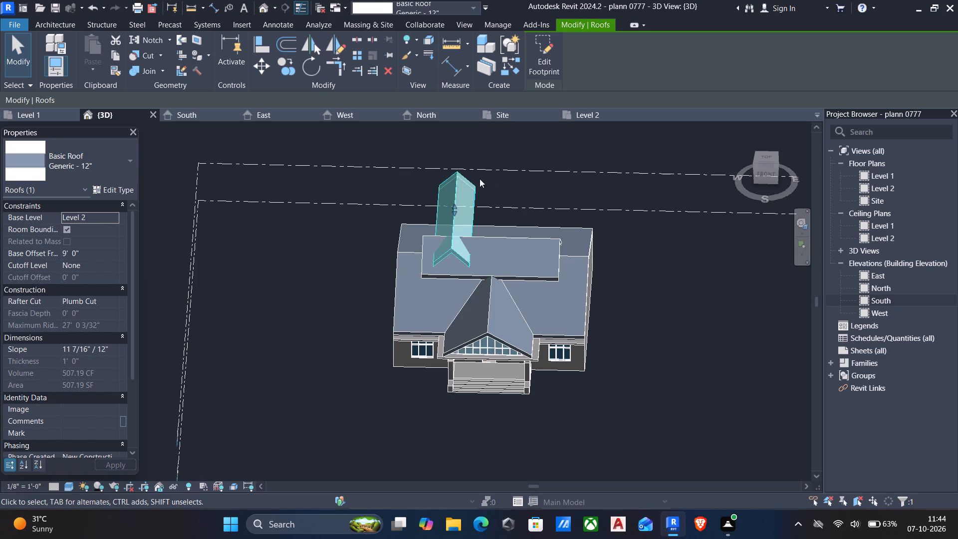
pyautogui.scroll(-2, 371, 151)
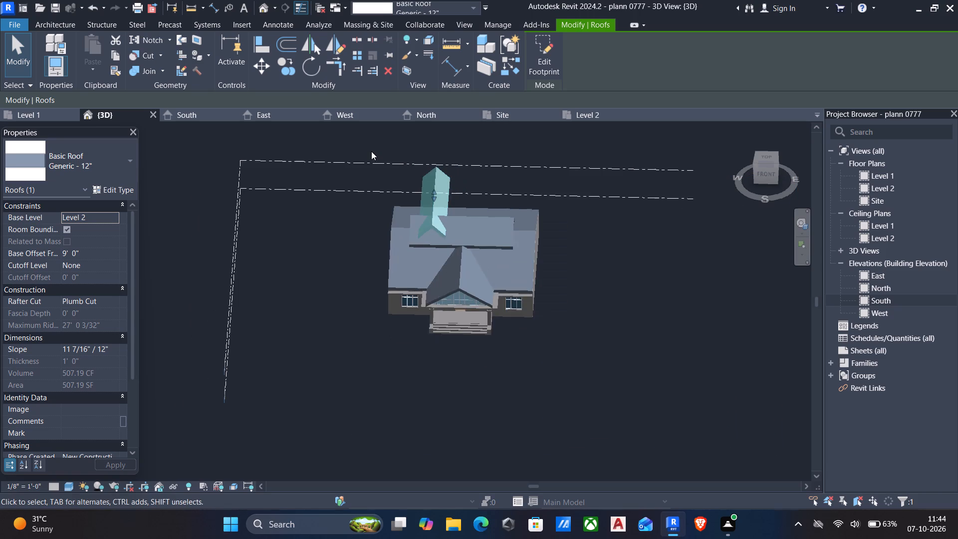
pyautogui.moveTo(363, 175); pyautogui.dragTo(380, 226, button='middle')
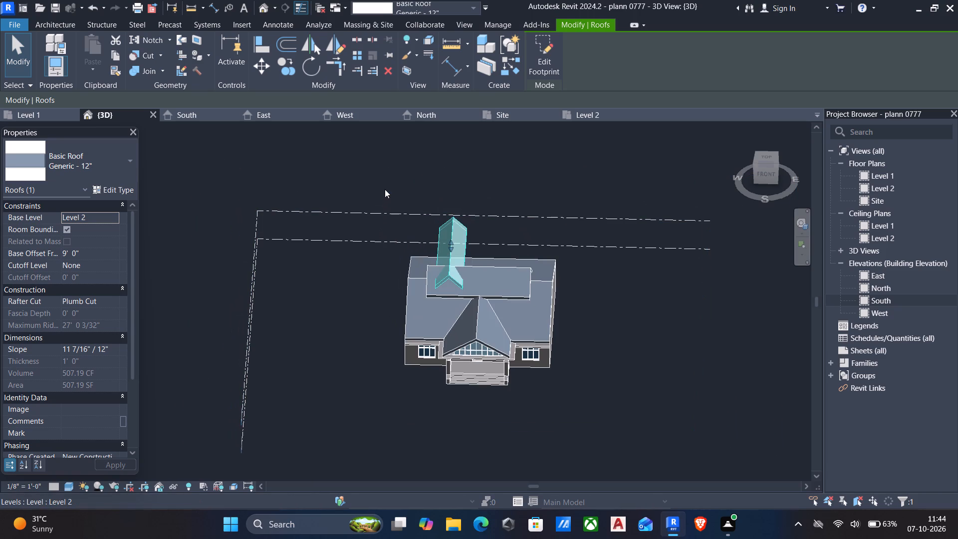
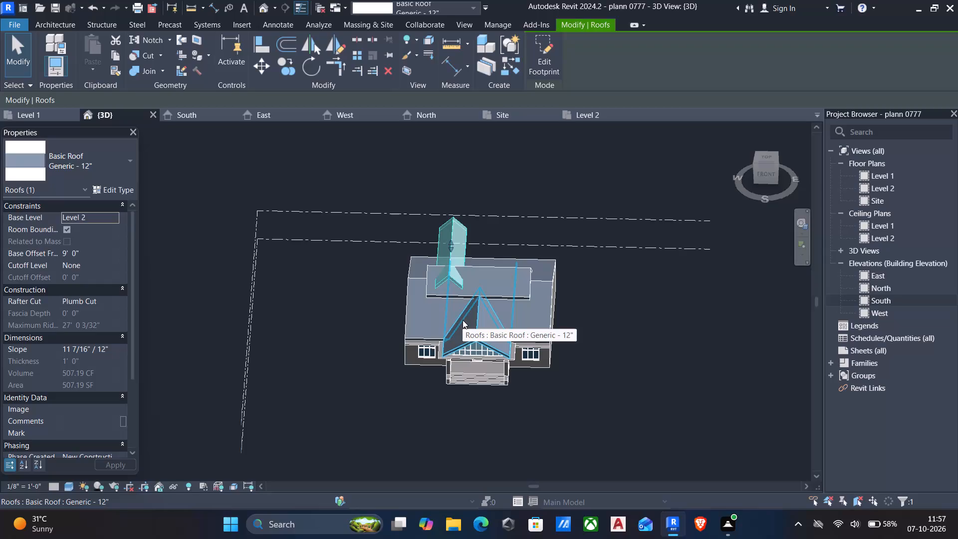
# Examine the west dormer roof from the rear and side where it crosses the upper roof.
pyautogui.scroll(-3, 476, 332)
pyautogui.keyDown('shift'); pyautogui.moveTo(459, 391); pyautogui.dragTo(714, 333, button='middle'); pyautogui.keyUp('shift')
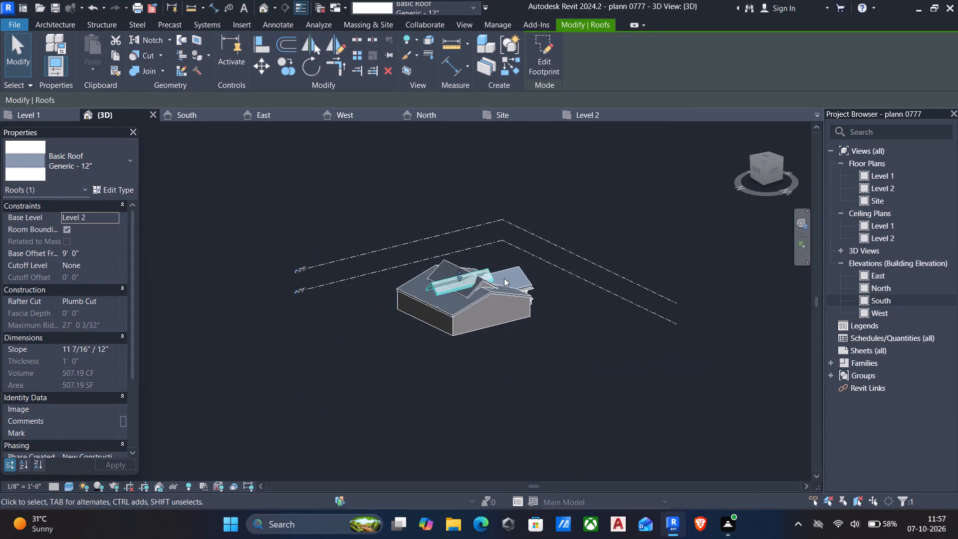
pyautogui.scroll(5, 472, 278)
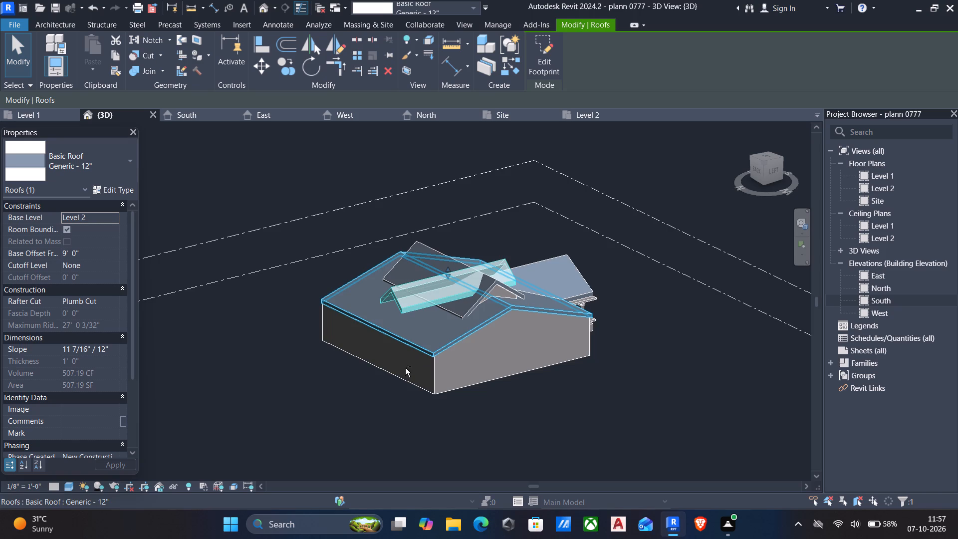
pyautogui.scroll(-4, 360, 368)
pyautogui.keyDown('shift'); pyautogui.moveTo(408, 371); pyautogui.dragTo(261, 370, button='middle'); pyautogui.keyUp('shift')
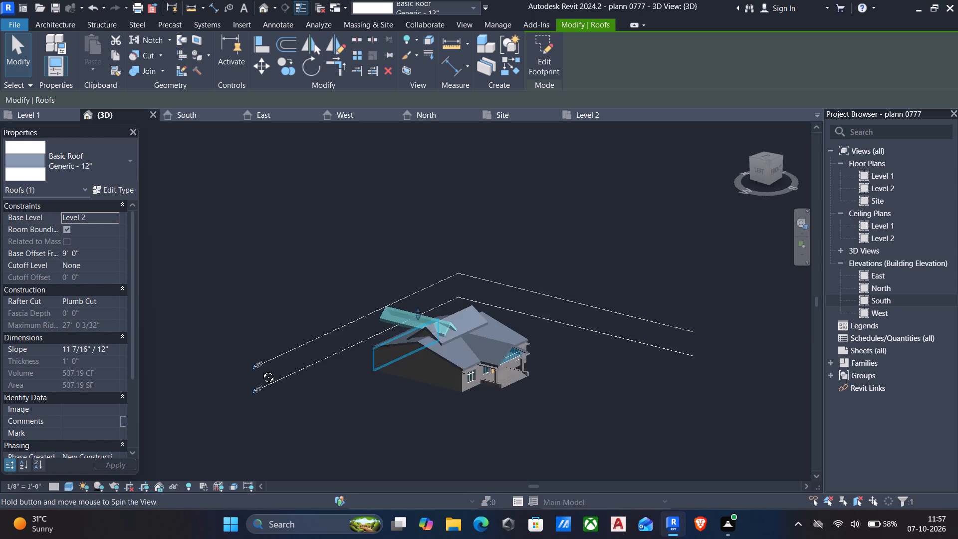
pyautogui.keyDown('shift'); pyautogui.moveTo(261, 370); pyautogui.dragTo(309, 364, button='middle'); pyautogui.keyUp('shift')
pyautogui.scroll(4, 417, 357)
pyautogui.scroll(-4, 410, 348)
pyautogui.keyDown('shift'); pyautogui.moveTo(413, 378); pyautogui.dragTo(575, 332, button='middle'); pyautogui.keyUp('shift')
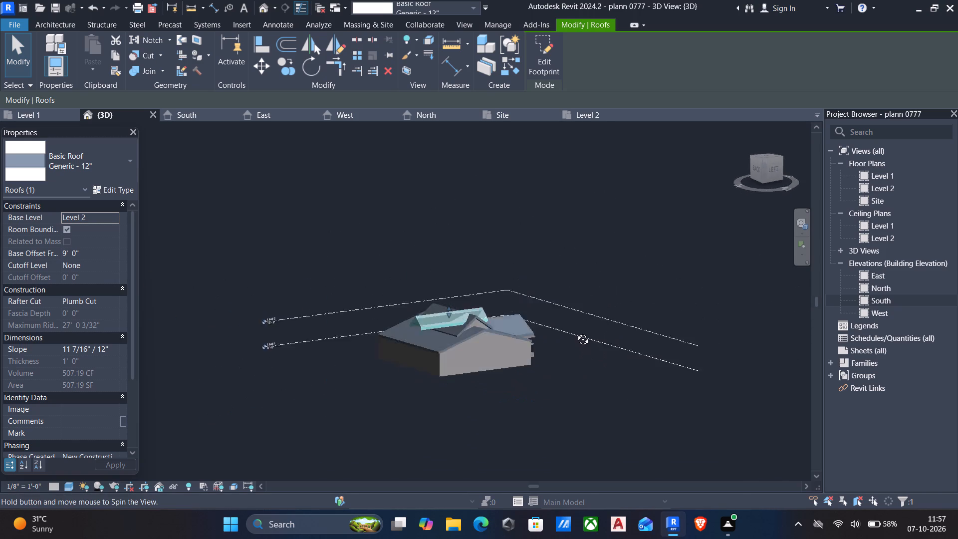
pyautogui.keyDown('shift'); pyautogui.moveTo(575, 332); pyautogui.dragTo(559, 327, button='middle'); pyautogui.keyUp('shift')
pyautogui.scroll(6, 554, 327)
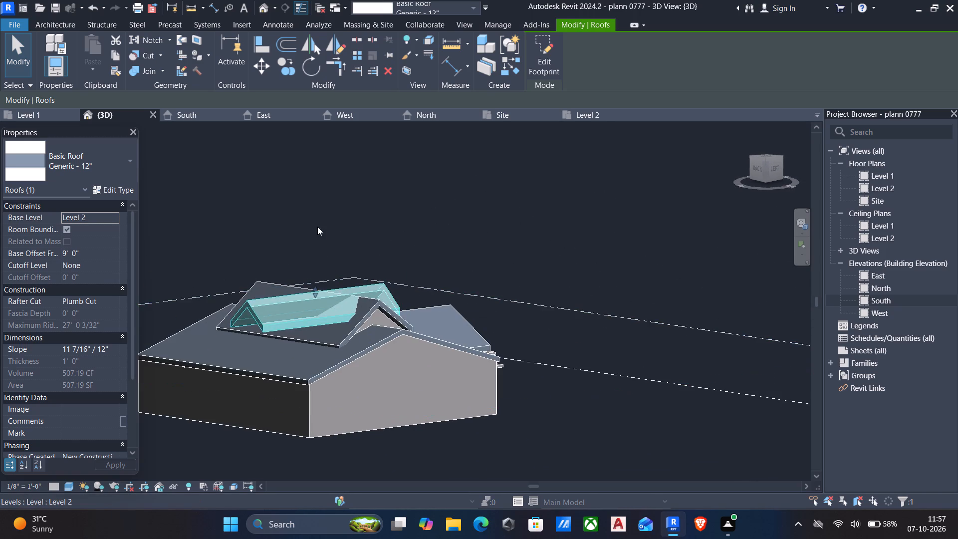
pyautogui.scroll(-1, 317, 227)
pyautogui.moveTo(317, 227); pyautogui.dragTo(424, 224, button='middle')
pyautogui.scroll(4, 424, 224)
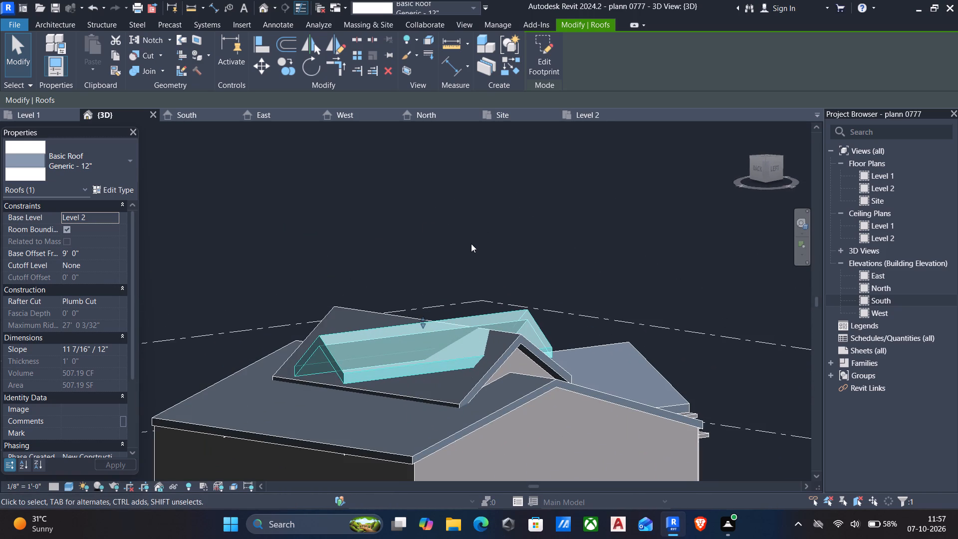
pyautogui.scroll(-2, 437, 249)
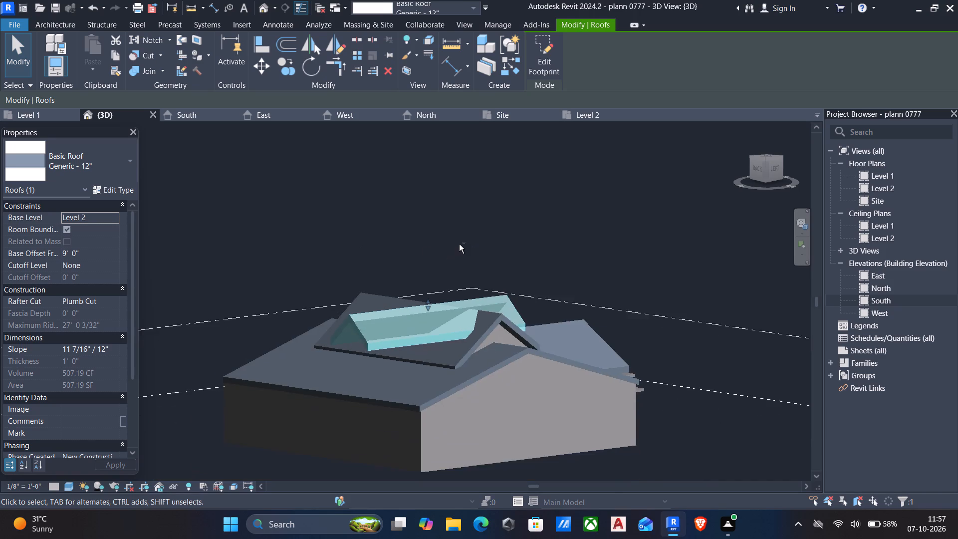
pyautogui.keyDown('shift'); pyautogui.moveTo(459, 244); pyautogui.dragTo(443, 258, button='middle'); pyautogui.keyUp('shift')
pyautogui.scroll(4, 357, 283)
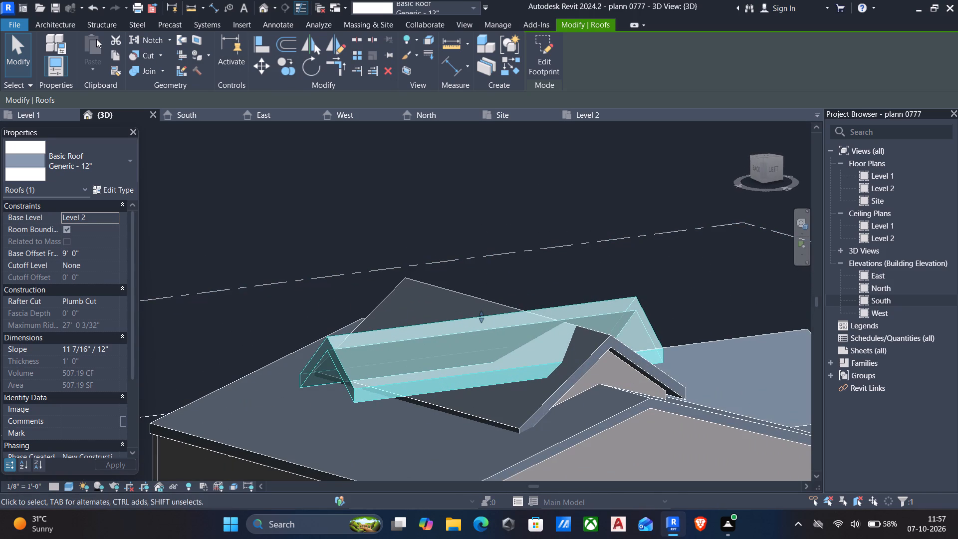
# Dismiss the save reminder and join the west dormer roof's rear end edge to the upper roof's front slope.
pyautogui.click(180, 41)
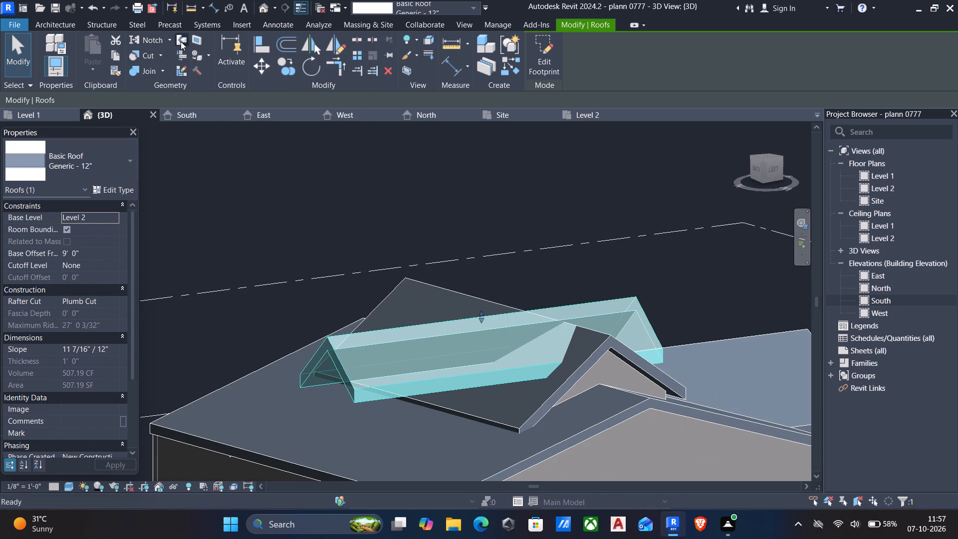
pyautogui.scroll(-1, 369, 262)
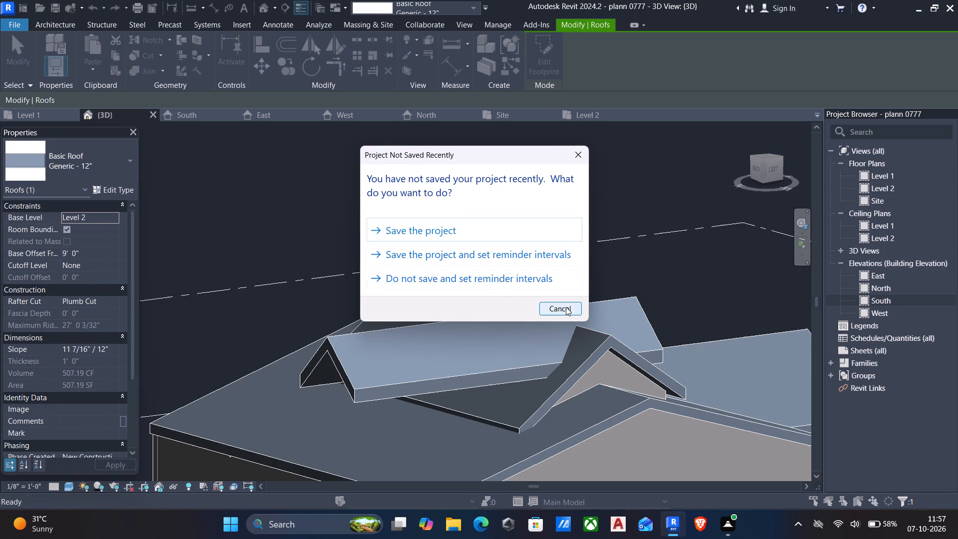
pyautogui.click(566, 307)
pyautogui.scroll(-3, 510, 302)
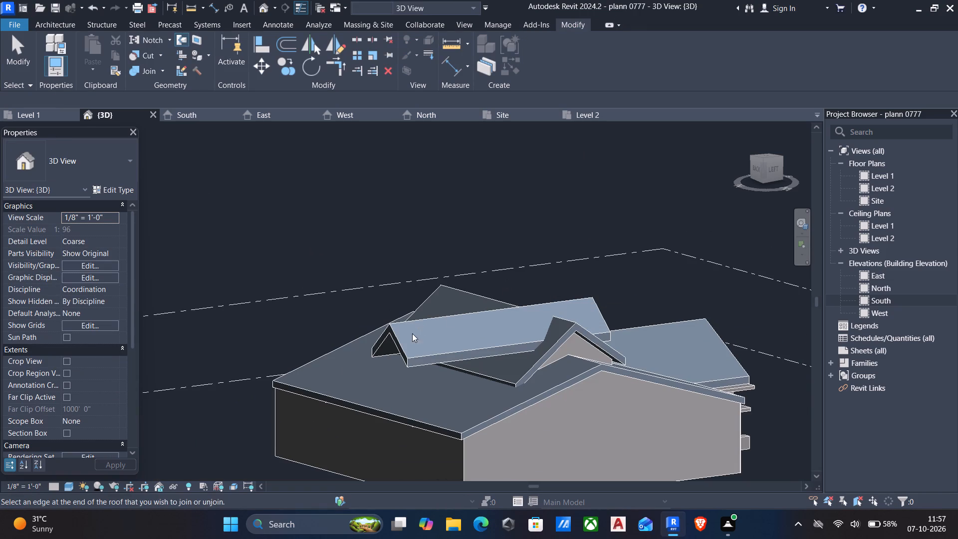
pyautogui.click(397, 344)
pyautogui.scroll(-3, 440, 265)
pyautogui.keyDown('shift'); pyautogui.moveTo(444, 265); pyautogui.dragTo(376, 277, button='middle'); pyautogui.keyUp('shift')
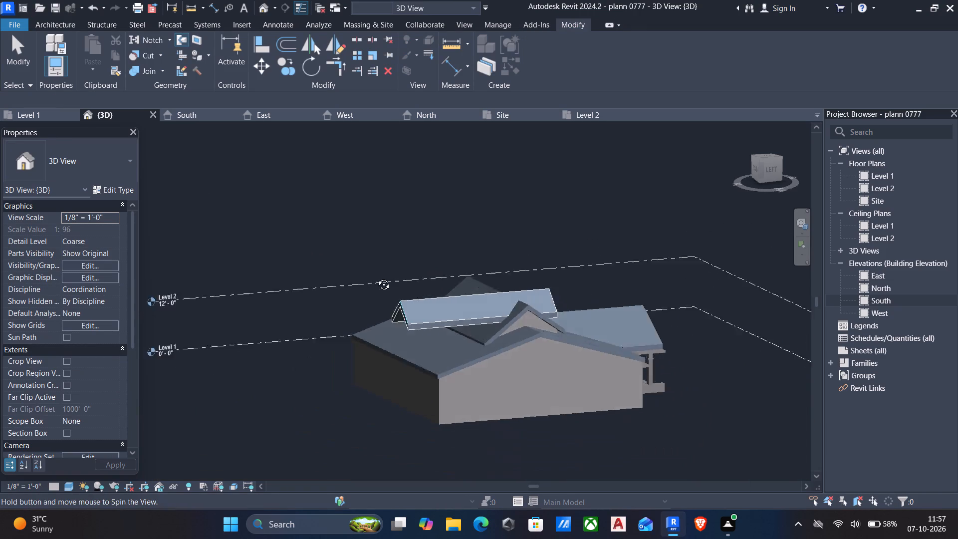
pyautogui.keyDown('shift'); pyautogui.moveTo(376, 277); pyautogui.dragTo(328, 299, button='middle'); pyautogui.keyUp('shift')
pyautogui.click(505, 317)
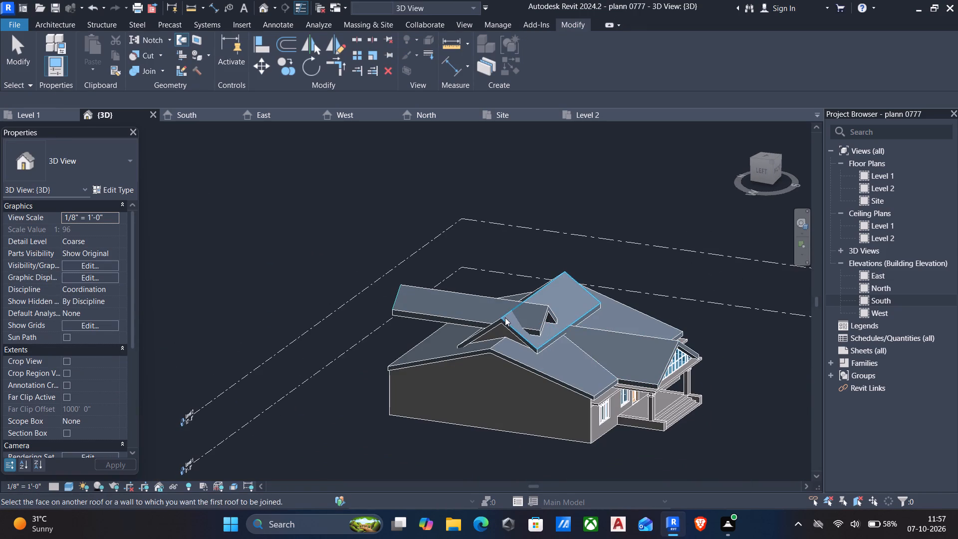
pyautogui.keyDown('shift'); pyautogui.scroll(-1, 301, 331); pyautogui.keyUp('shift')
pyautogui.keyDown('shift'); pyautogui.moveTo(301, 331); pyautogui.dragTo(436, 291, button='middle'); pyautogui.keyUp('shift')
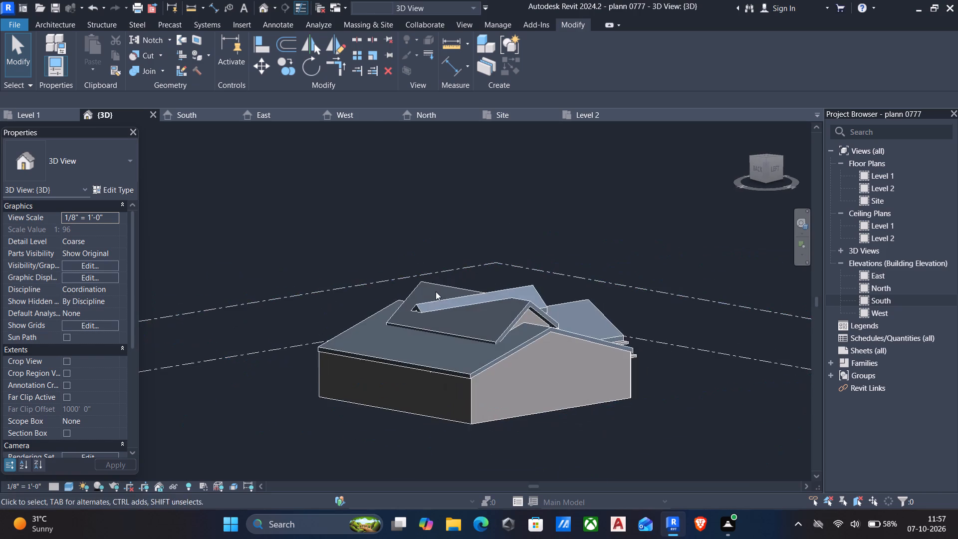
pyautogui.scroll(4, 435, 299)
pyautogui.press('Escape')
# Lower the west dormer roof to a base offset of 7' 0" in the South elevation, unjoining it from the upper roof.
pyautogui.click(579, 272)
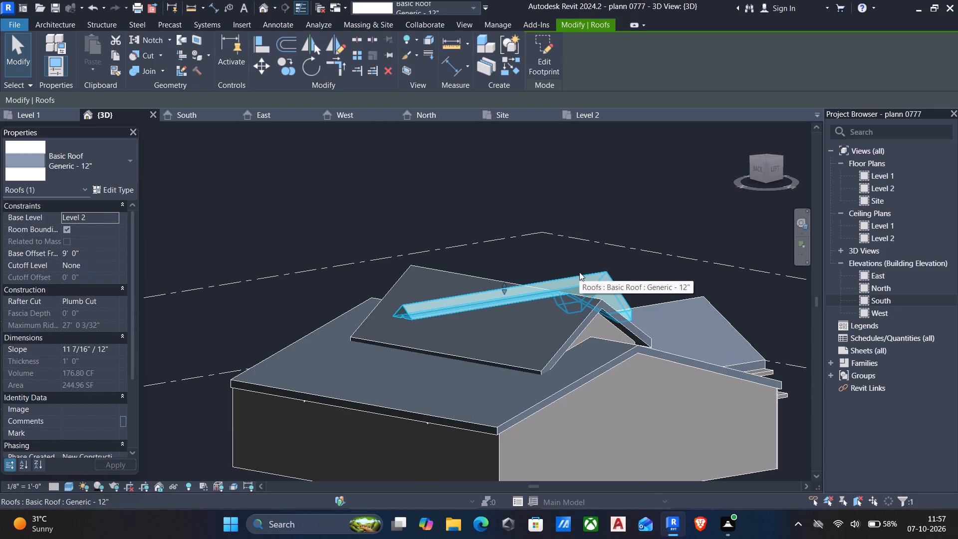
pyautogui.press('Down')
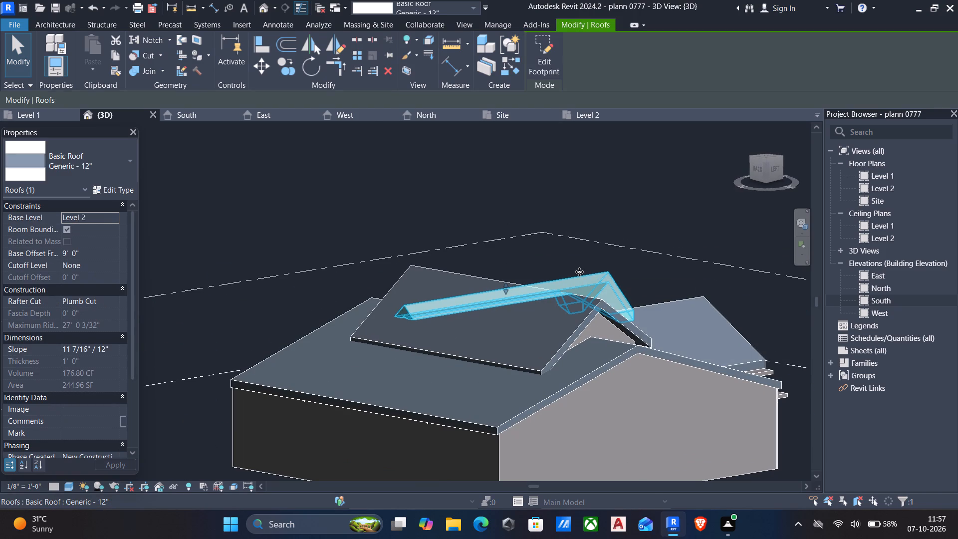
pyautogui.press('Left')
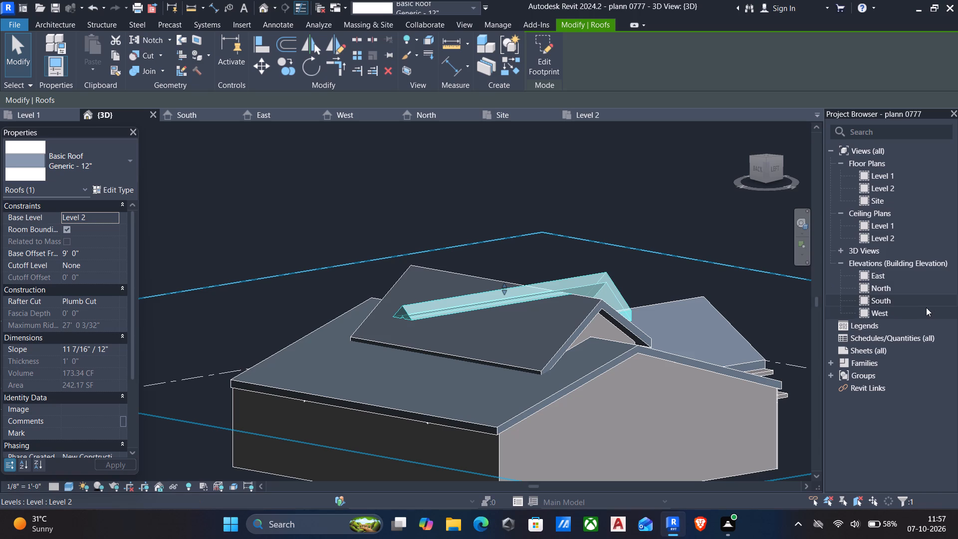
pyautogui.doubleClick(912, 299)
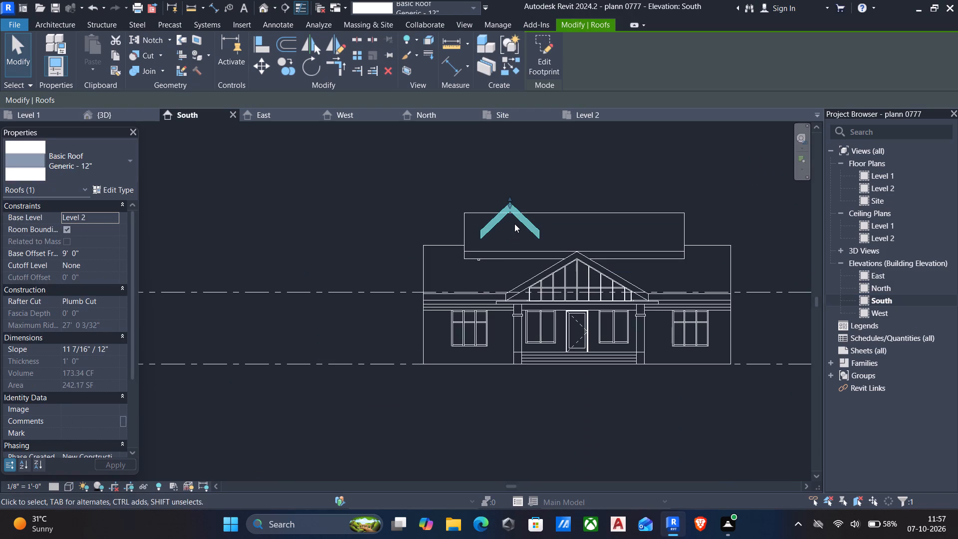
pyautogui.press('Down')
pyautogui.press('Down')
pyautogui.press('Down')
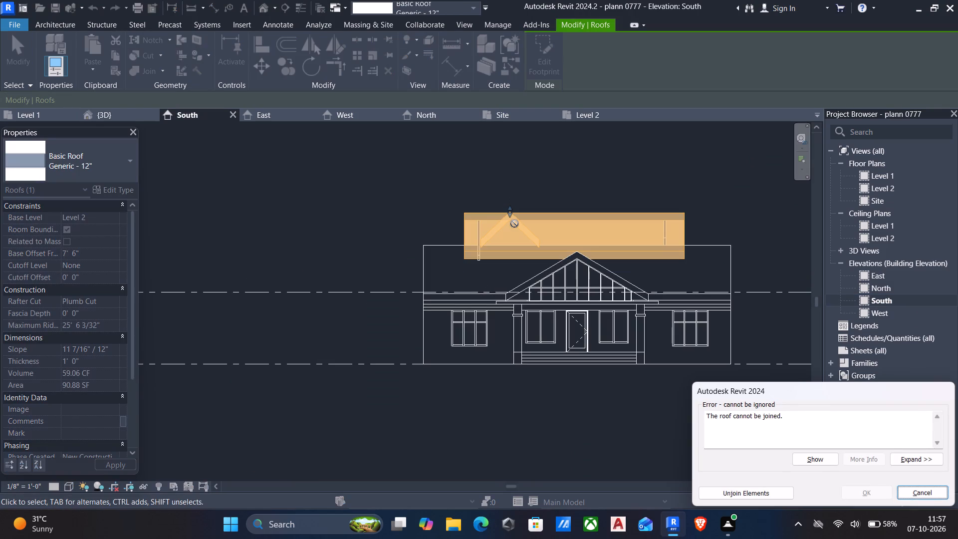
pyautogui.click(757, 493)
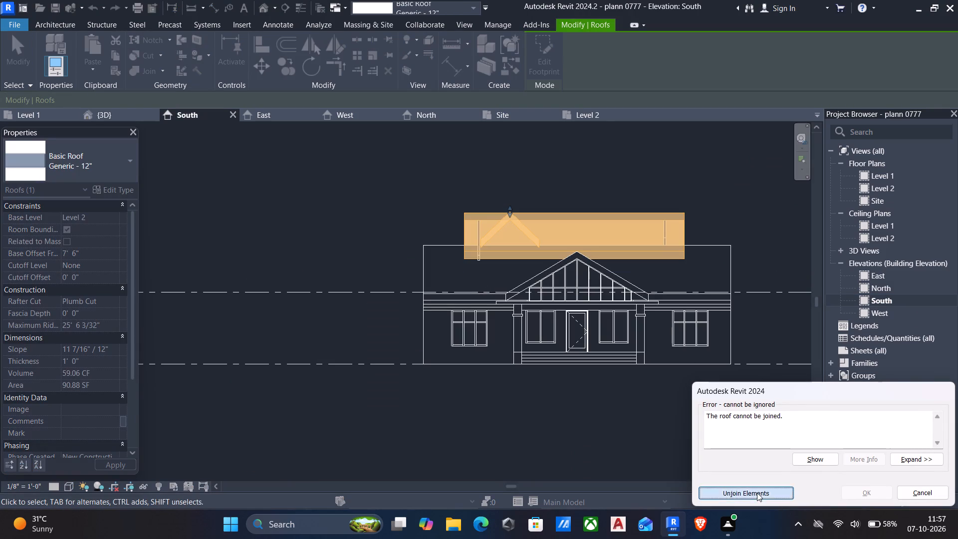
pyautogui.press('Down')
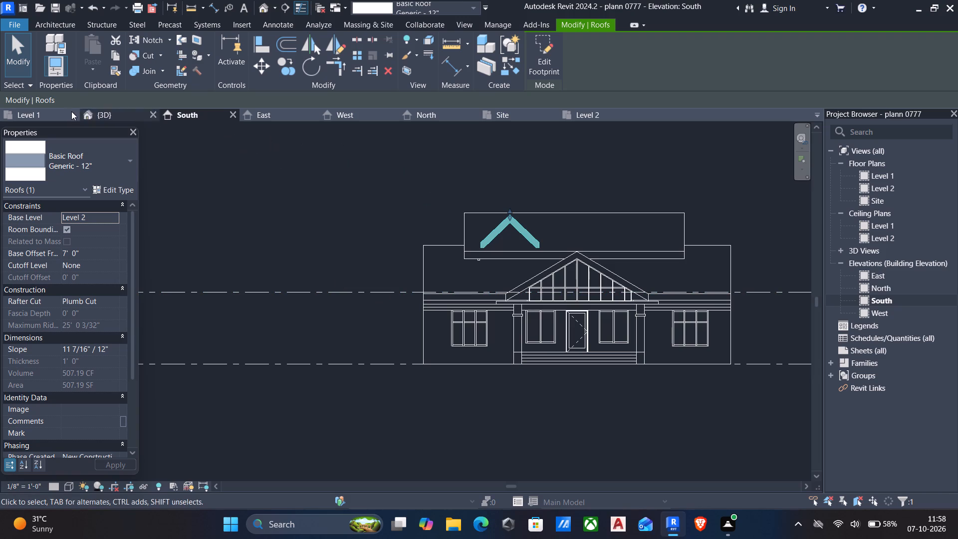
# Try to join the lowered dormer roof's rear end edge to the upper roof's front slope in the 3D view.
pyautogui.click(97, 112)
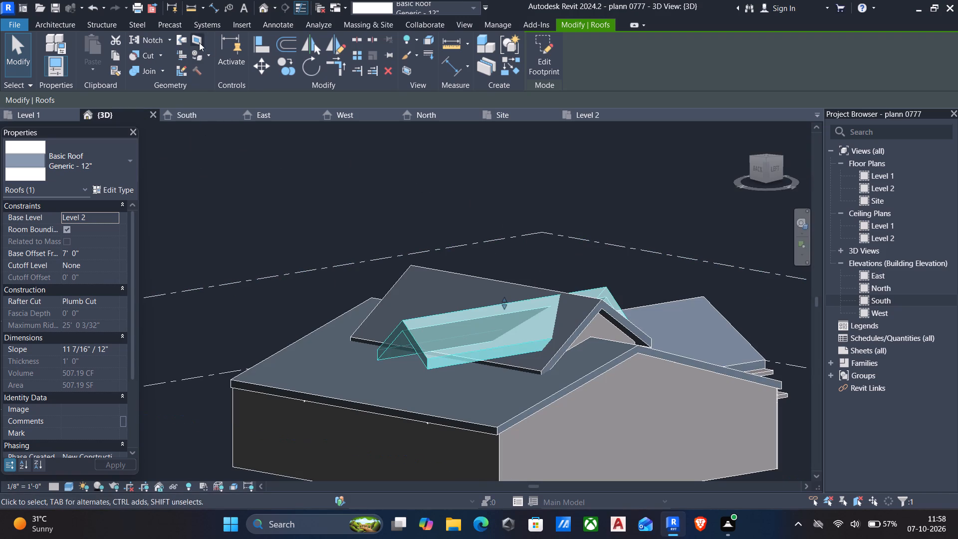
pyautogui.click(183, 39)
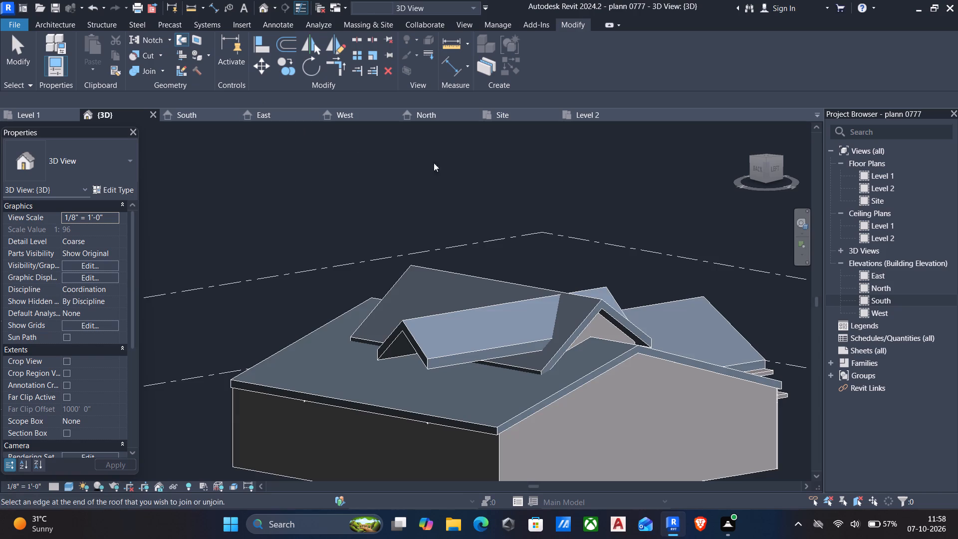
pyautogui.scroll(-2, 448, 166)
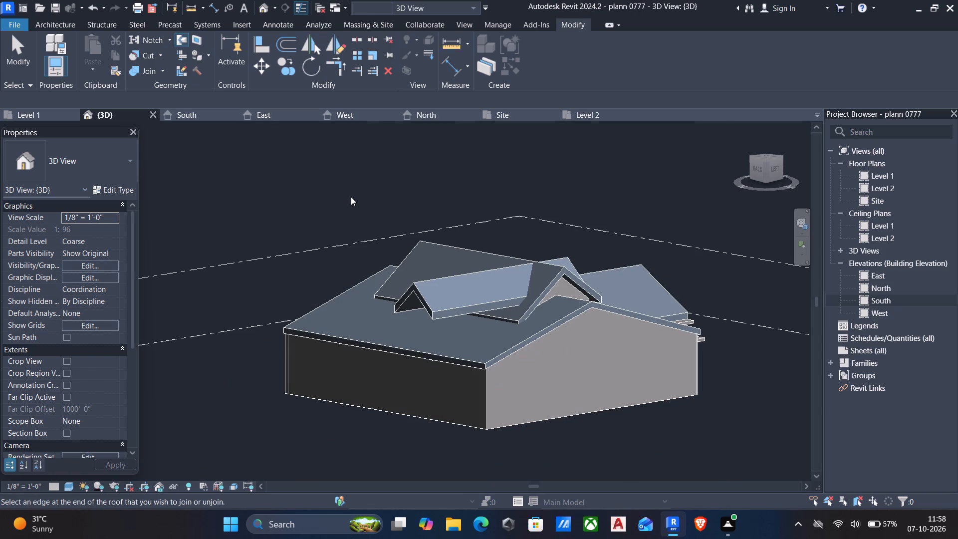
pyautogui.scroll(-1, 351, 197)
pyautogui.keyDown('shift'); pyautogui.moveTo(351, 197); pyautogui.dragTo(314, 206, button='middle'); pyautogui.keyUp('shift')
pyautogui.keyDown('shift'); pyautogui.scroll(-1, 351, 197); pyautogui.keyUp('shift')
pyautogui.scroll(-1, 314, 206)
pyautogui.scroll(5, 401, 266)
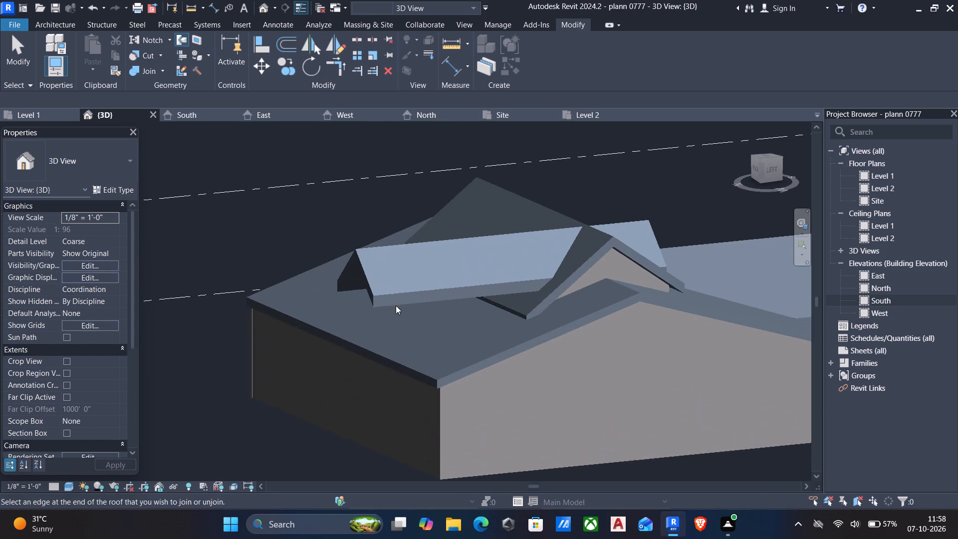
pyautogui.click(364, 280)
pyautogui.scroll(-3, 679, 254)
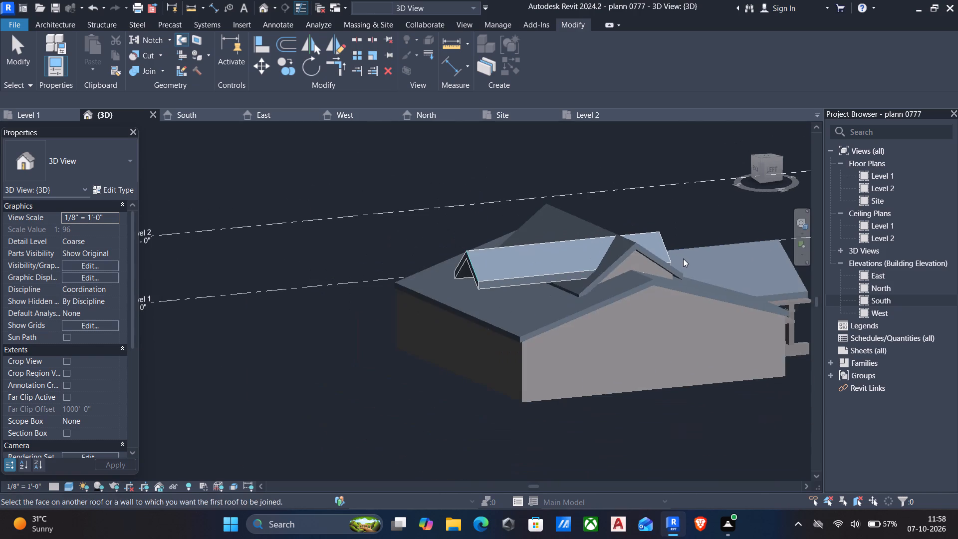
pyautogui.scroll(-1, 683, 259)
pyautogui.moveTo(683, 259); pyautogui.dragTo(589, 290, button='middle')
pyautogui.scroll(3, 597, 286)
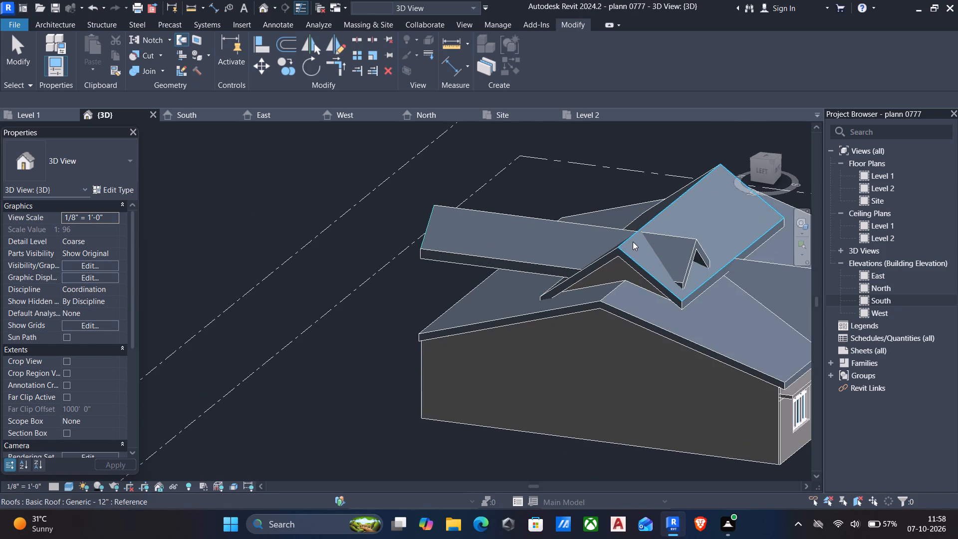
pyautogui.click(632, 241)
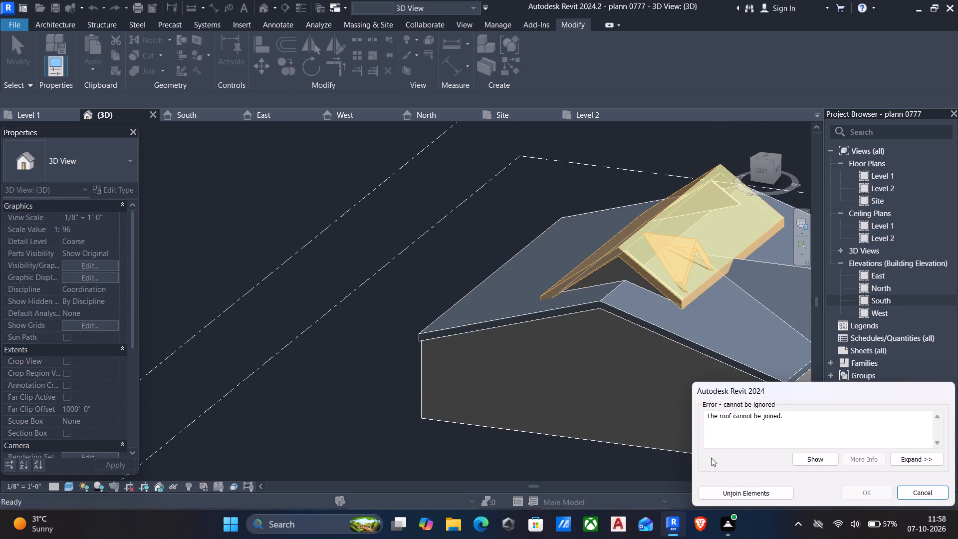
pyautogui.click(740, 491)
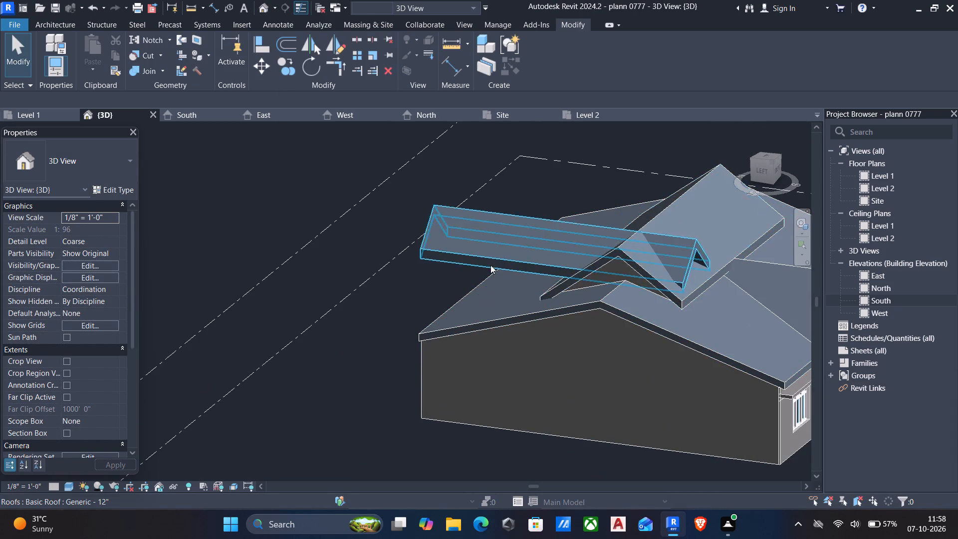
# Lower the west dormer roof to a base offset of 6' 6" in the South elevation and return to the 3D view.
pyautogui.scroll(-1, 445, 272)
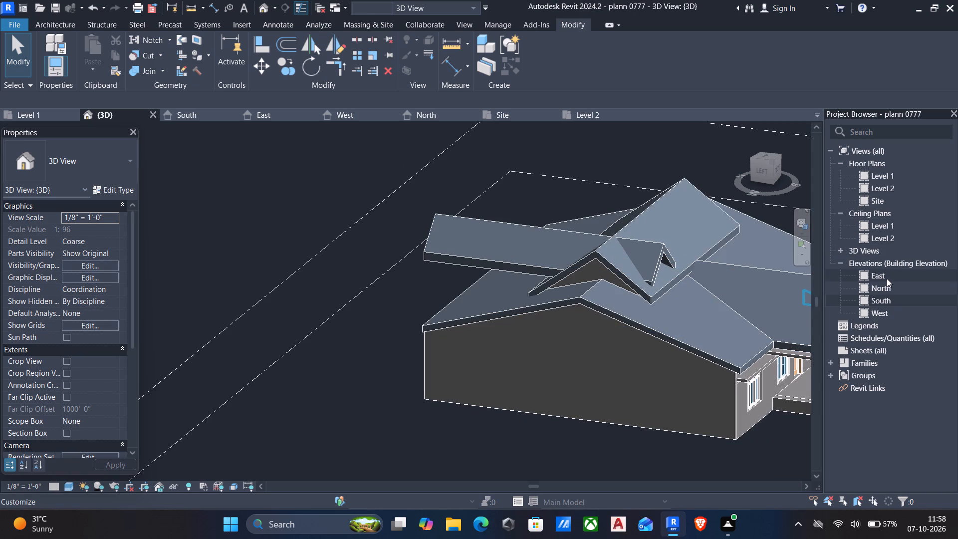
pyautogui.doubleClick(876, 298)
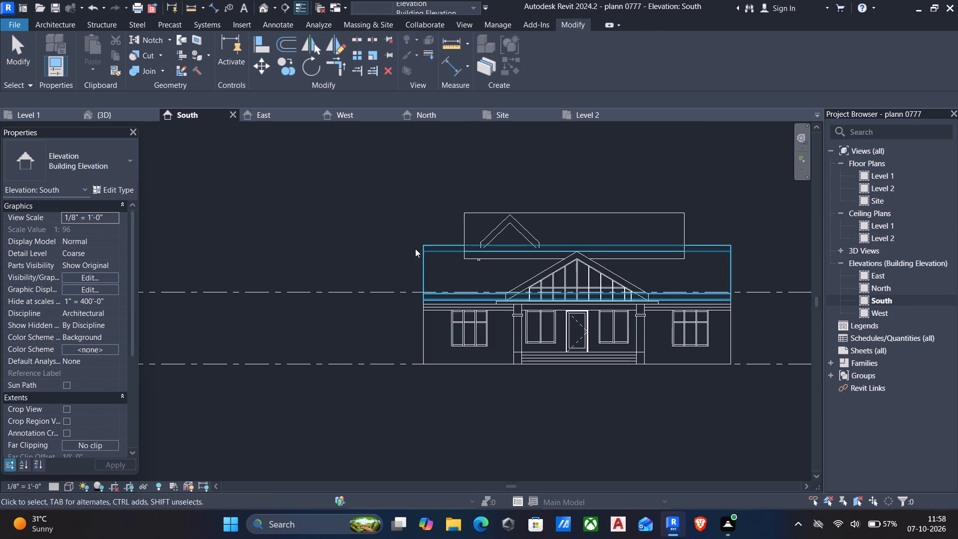
pyautogui.click(516, 229)
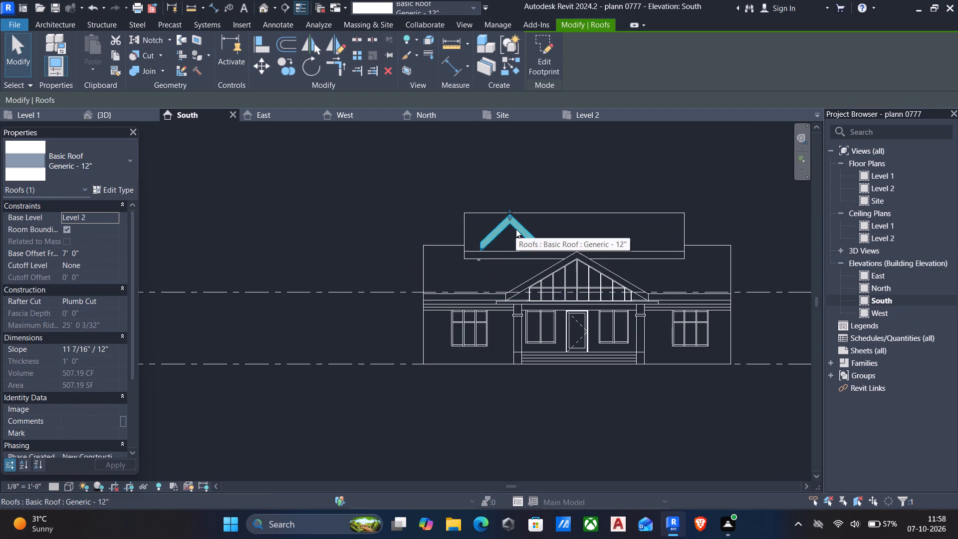
pyautogui.press('Down')
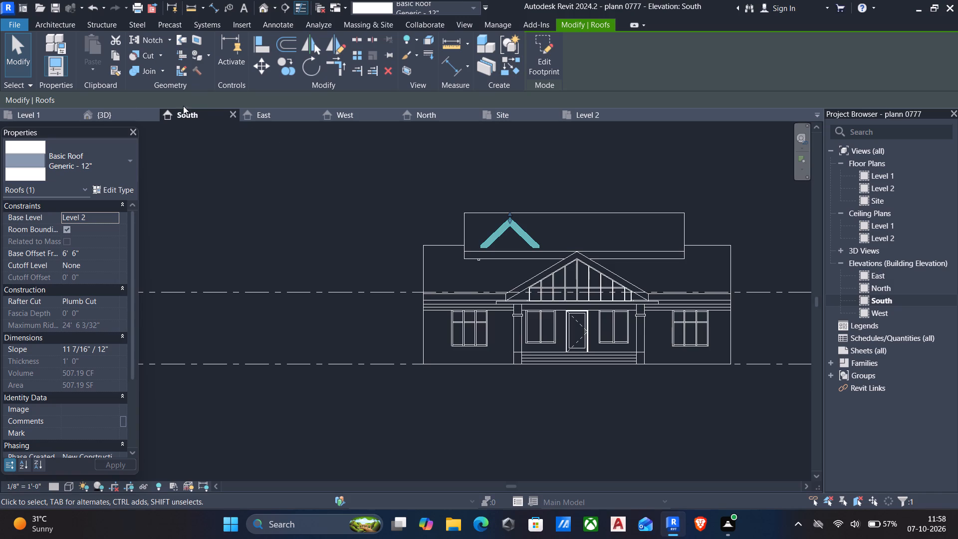
pyautogui.click(105, 111)
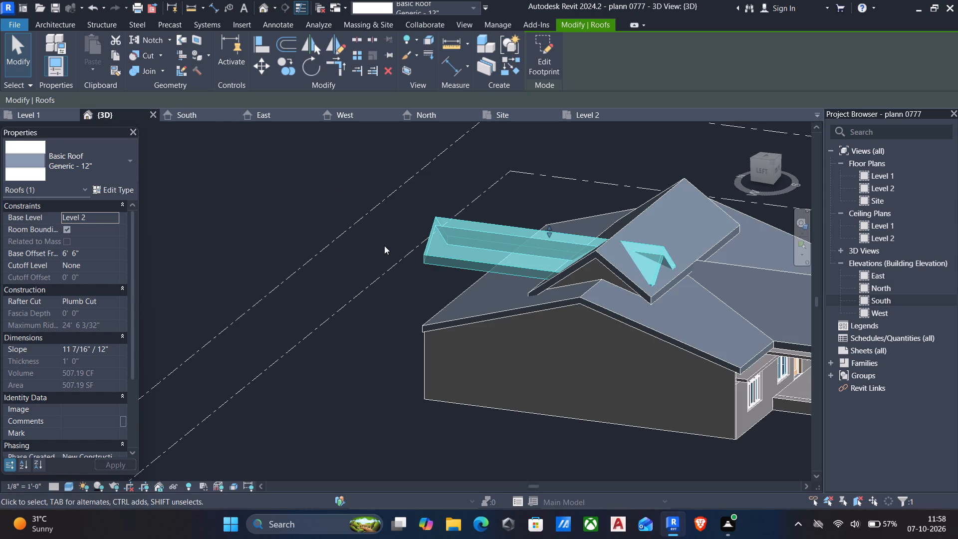
pyautogui.press('Escape')
pyautogui.scroll(-3, 349, 289)
pyautogui.keyDown('shift'); pyautogui.moveTo(347, 291); pyautogui.dragTo(358, 291, button='middle'); pyautogui.keyUp('shift')
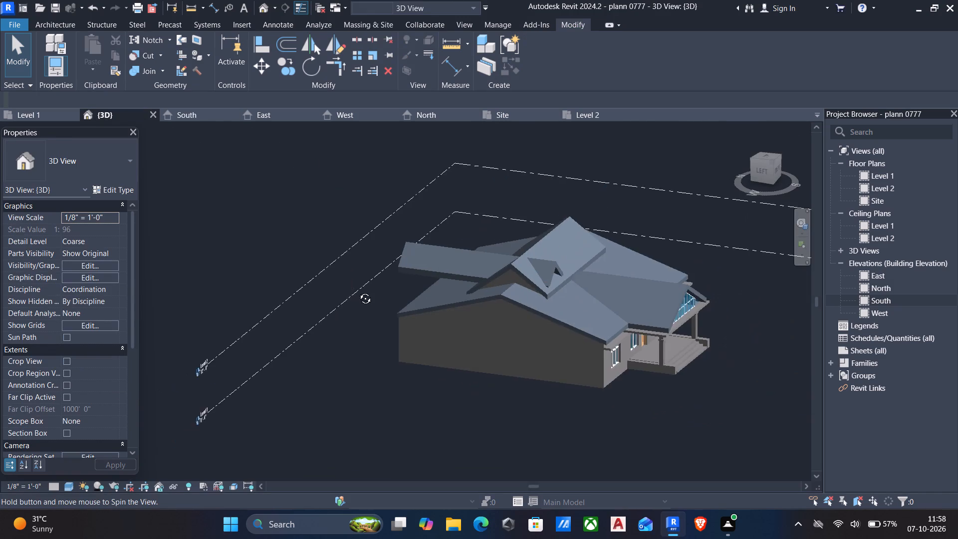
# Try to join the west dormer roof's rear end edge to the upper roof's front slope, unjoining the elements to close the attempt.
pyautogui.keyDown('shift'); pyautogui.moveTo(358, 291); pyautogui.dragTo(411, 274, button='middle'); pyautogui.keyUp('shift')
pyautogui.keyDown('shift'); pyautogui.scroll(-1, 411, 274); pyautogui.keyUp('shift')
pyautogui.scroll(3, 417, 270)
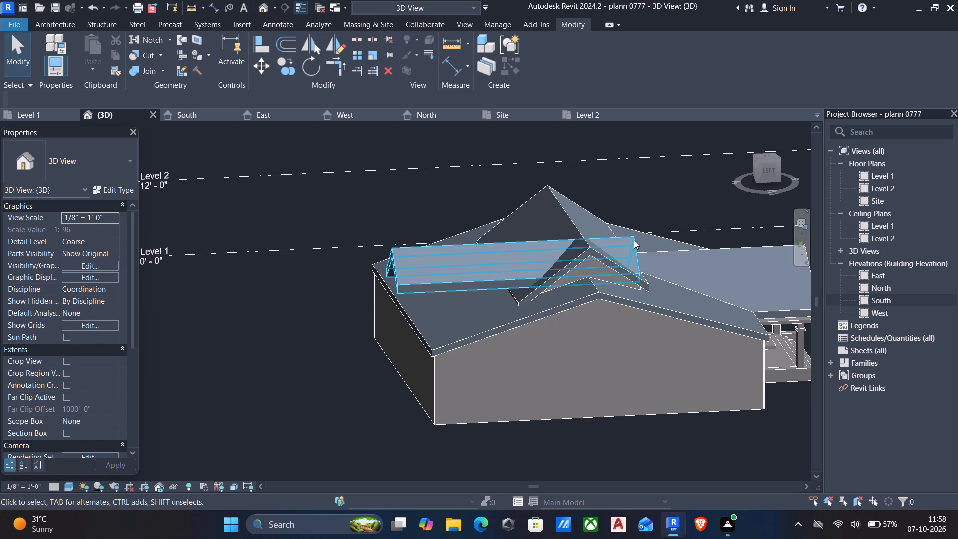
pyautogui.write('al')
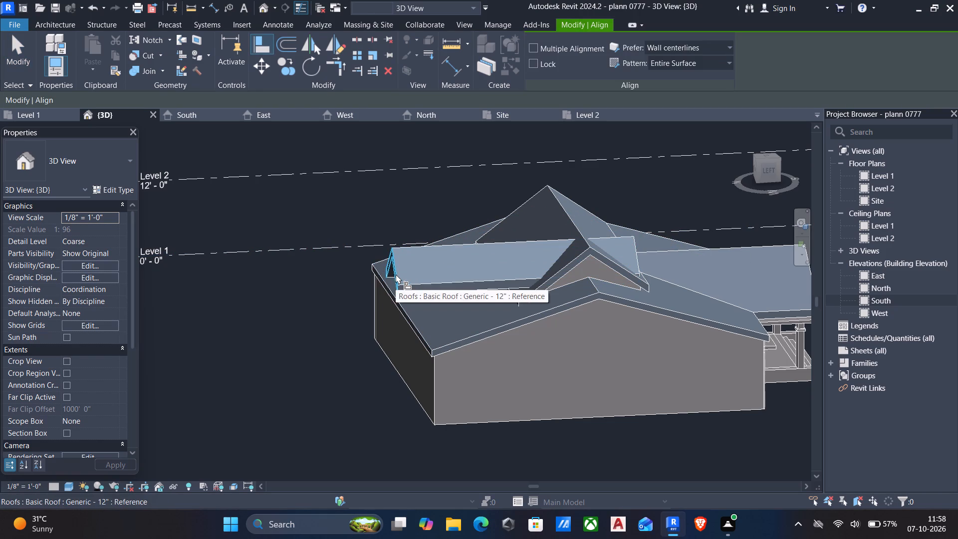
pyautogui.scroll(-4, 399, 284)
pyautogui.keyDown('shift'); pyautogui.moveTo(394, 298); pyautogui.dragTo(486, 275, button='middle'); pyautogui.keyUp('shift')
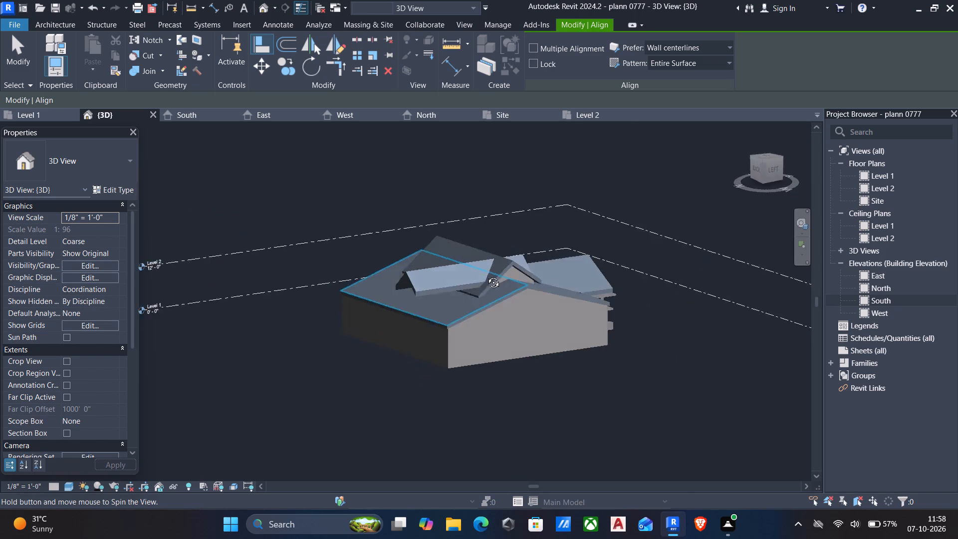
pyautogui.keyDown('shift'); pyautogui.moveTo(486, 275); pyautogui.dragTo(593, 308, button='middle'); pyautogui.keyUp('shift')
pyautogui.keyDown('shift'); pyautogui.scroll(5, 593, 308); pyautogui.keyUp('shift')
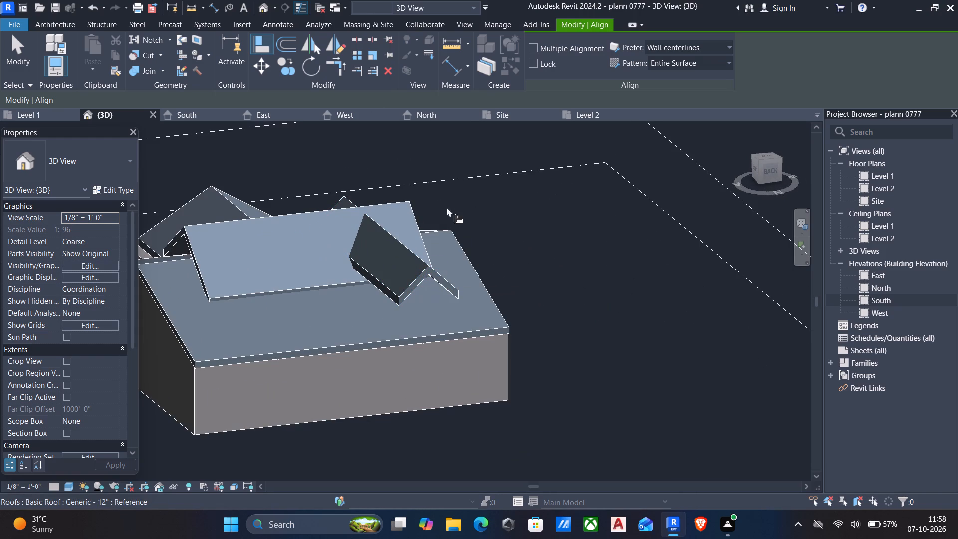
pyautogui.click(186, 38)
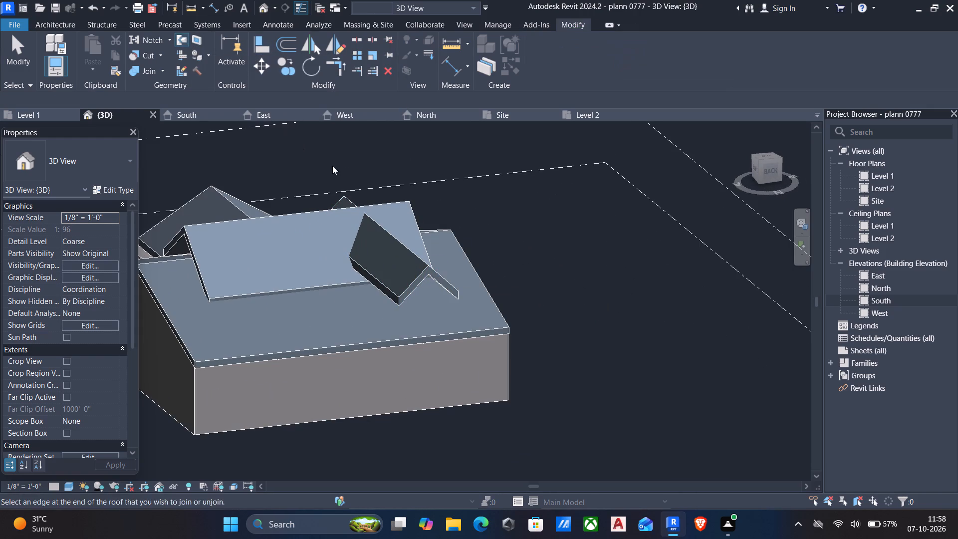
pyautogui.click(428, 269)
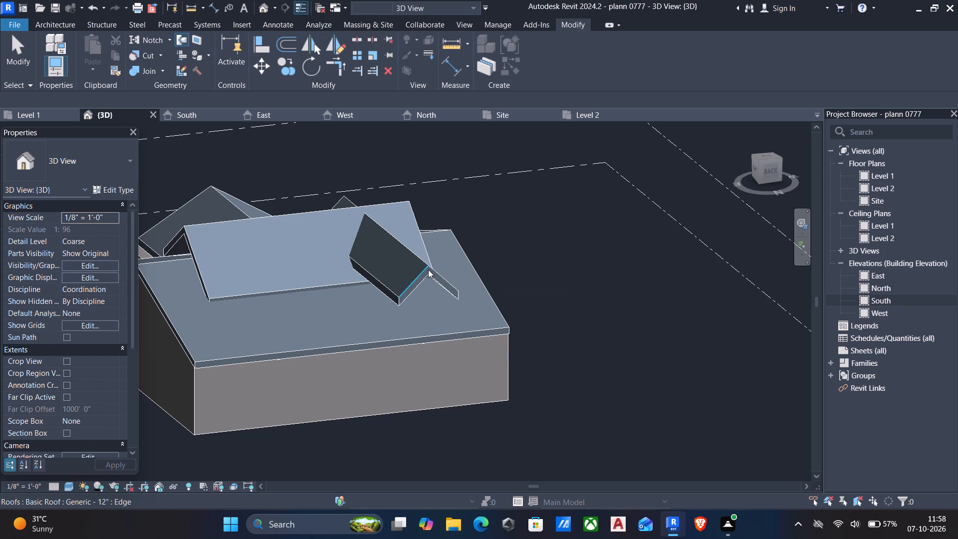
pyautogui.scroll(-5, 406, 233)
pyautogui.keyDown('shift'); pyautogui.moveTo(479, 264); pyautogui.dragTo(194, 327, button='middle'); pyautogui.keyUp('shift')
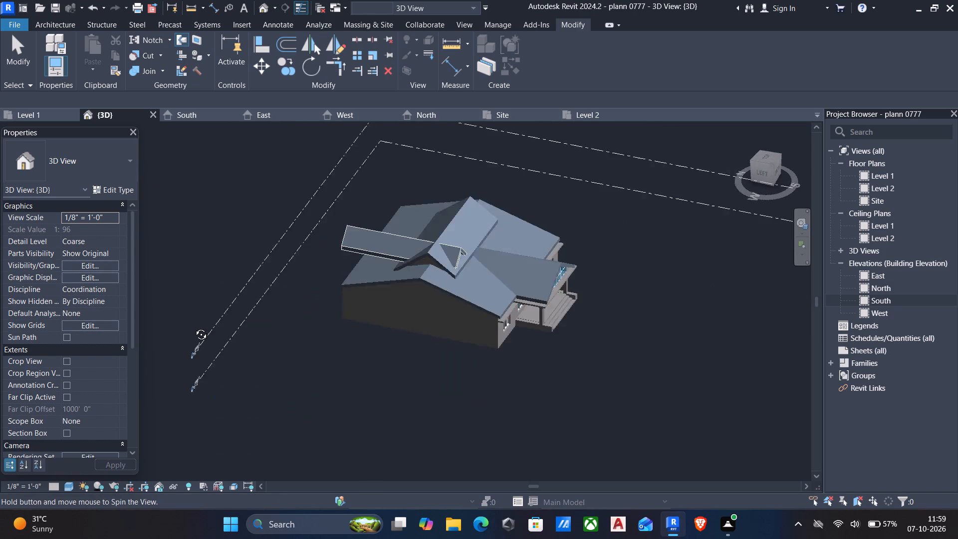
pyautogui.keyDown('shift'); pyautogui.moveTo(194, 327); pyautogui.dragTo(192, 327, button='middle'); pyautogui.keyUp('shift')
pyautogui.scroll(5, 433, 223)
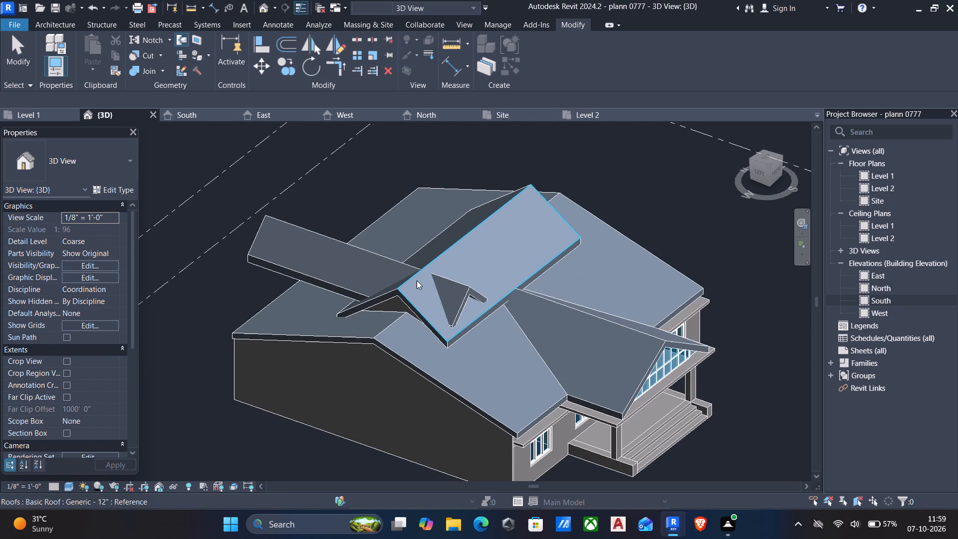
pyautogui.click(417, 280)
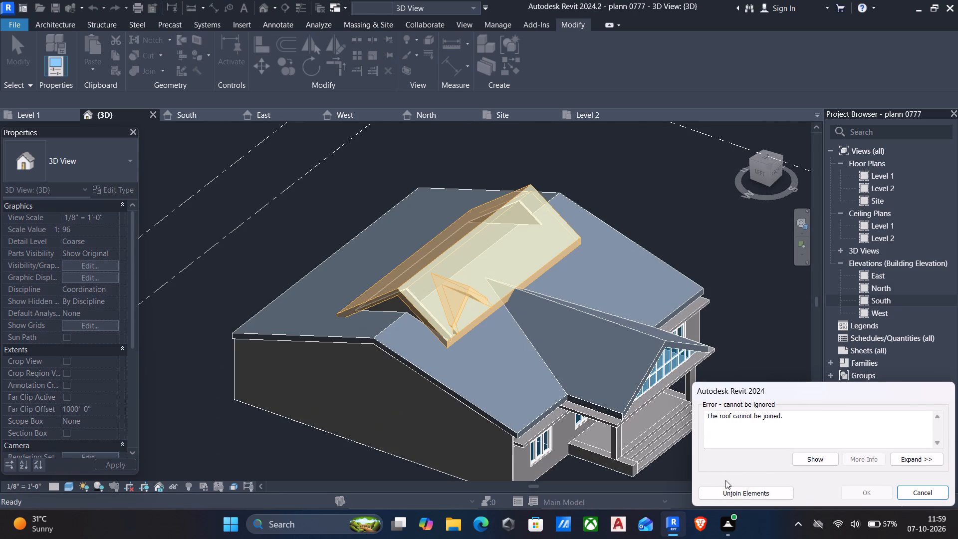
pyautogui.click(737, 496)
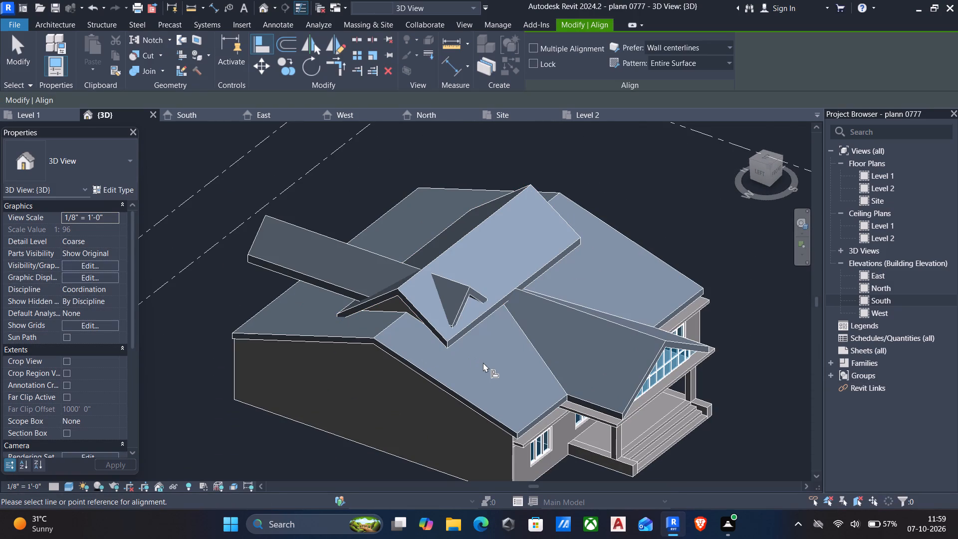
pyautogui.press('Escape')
# Lower the west dormer roof to a base offset of 6' 0" in the South elevation and return to the 3D view.
pyautogui.scroll(-6, 457, 338)
pyautogui.moveTo(448, 341); pyautogui.dragTo(416, 311, button='middle')
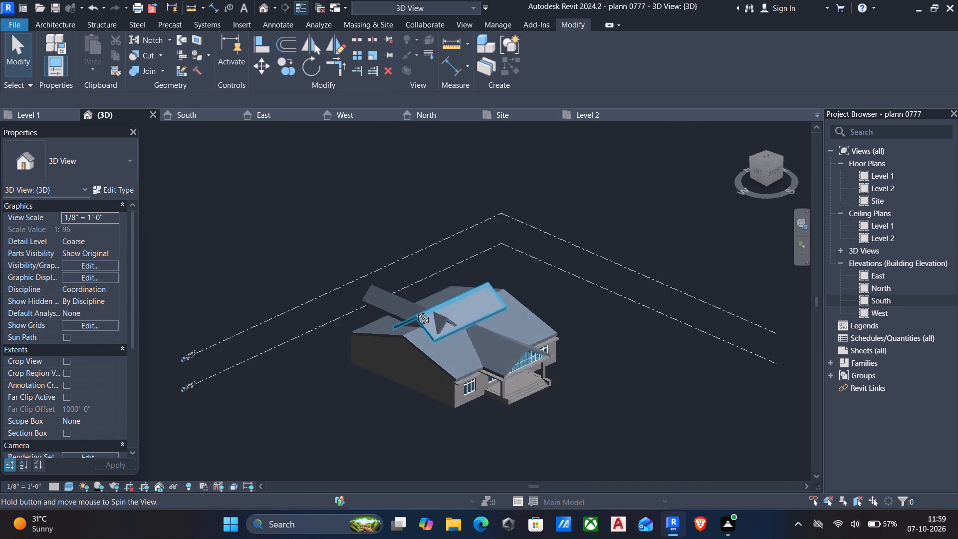
pyautogui.moveTo(416, 311); pyautogui.dragTo(364, 263, button='middle')
pyautogui.scroll(5, 536, 325)
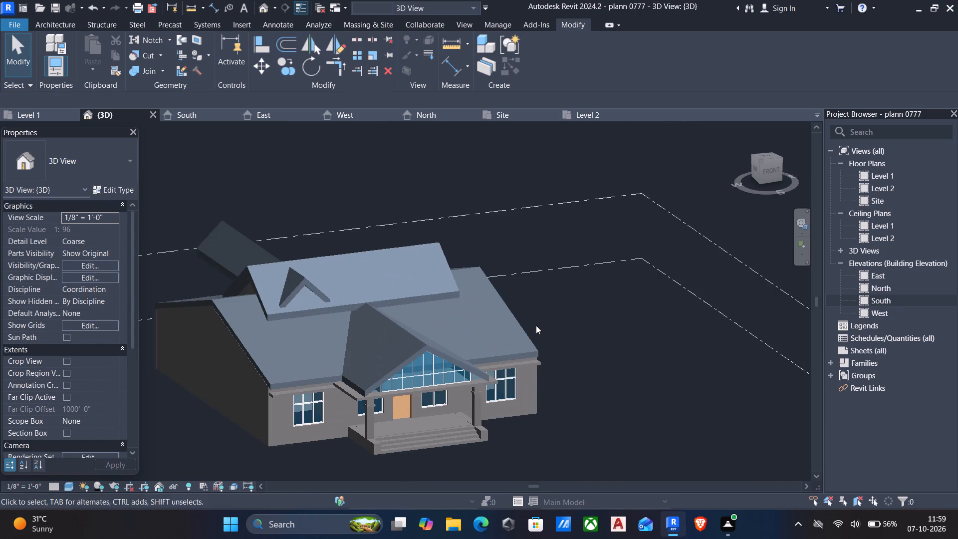
pyautogui.doubleClick(898, 302)
pyautogui.click(499, 222)
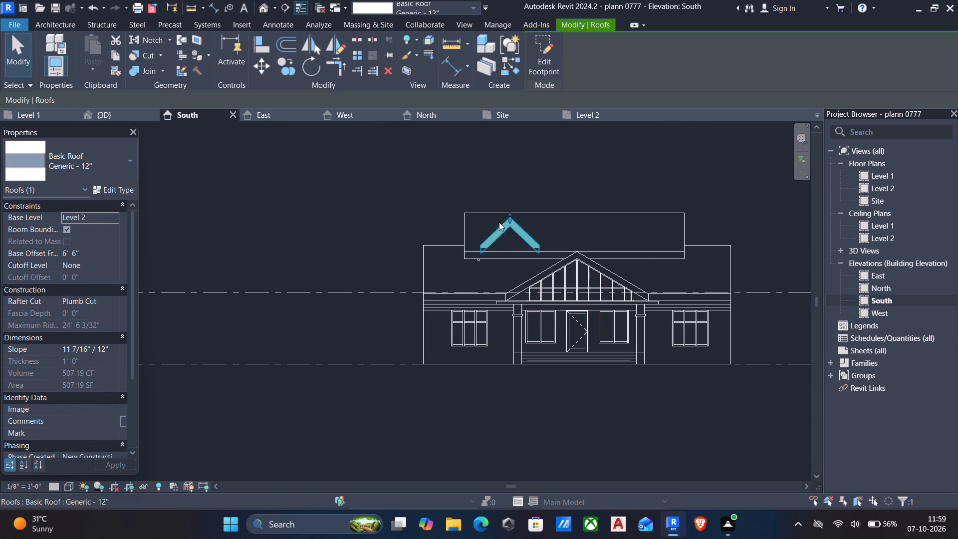
pyautogui.press('Down')
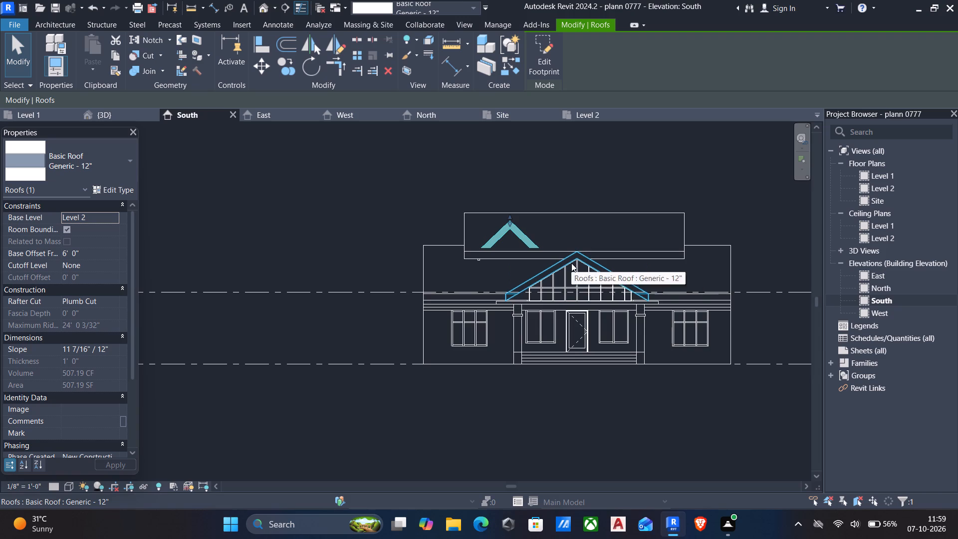
pyautogui.press('Escape')
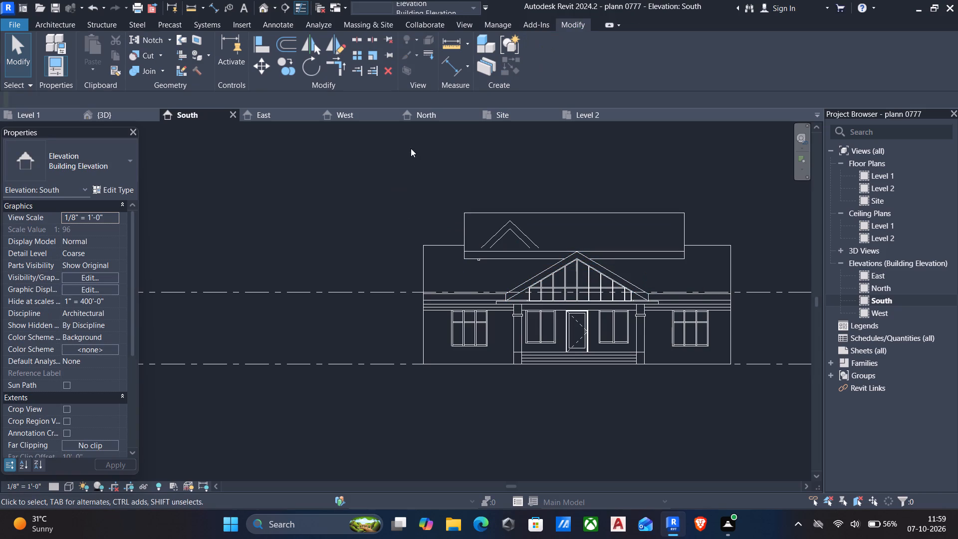
pyautogui.click(114, 114)
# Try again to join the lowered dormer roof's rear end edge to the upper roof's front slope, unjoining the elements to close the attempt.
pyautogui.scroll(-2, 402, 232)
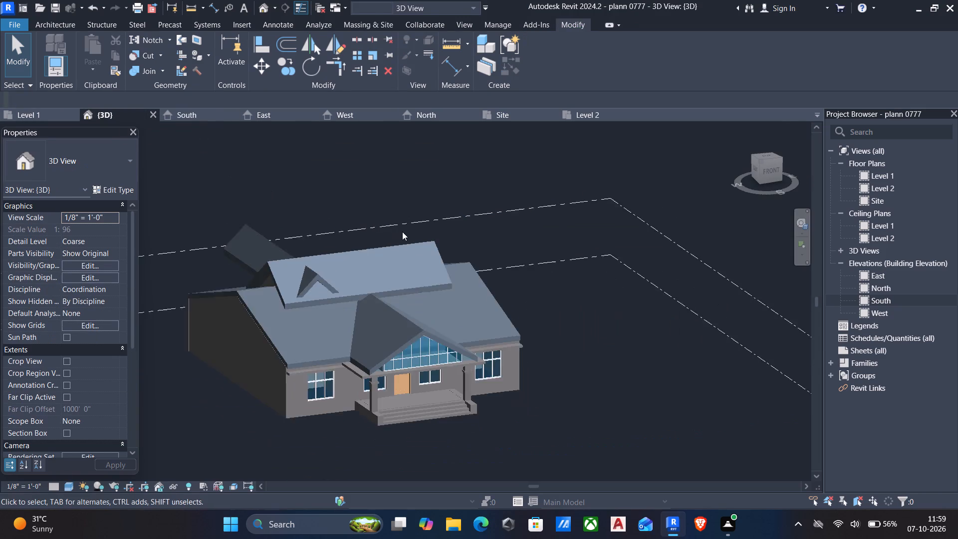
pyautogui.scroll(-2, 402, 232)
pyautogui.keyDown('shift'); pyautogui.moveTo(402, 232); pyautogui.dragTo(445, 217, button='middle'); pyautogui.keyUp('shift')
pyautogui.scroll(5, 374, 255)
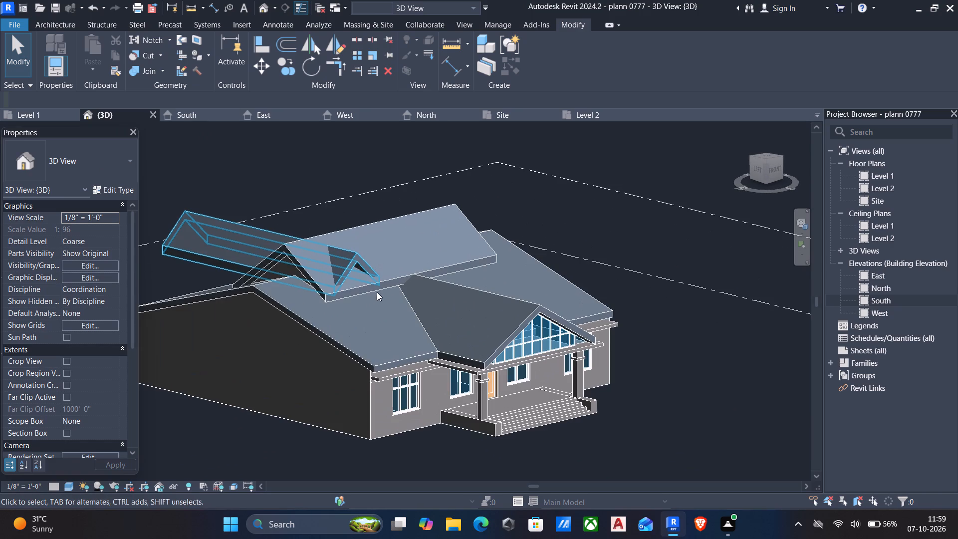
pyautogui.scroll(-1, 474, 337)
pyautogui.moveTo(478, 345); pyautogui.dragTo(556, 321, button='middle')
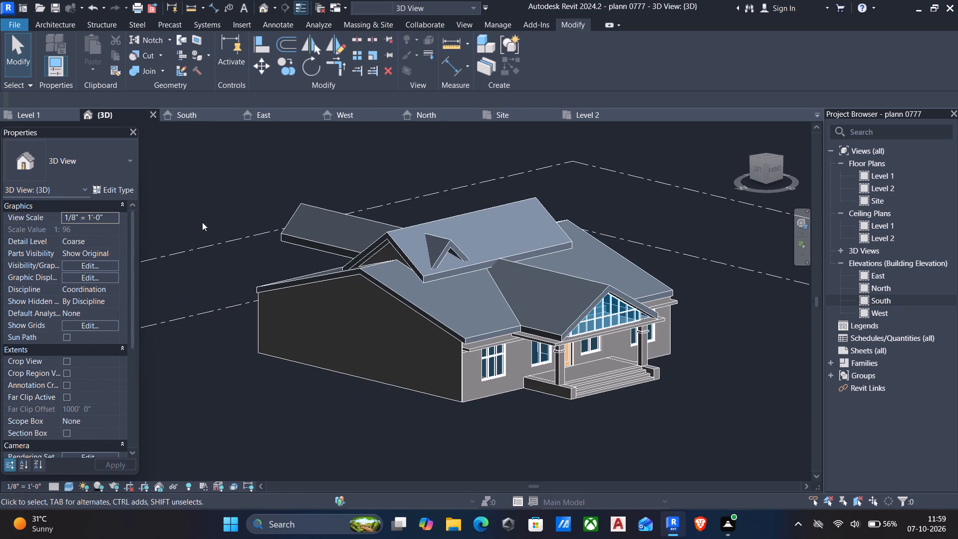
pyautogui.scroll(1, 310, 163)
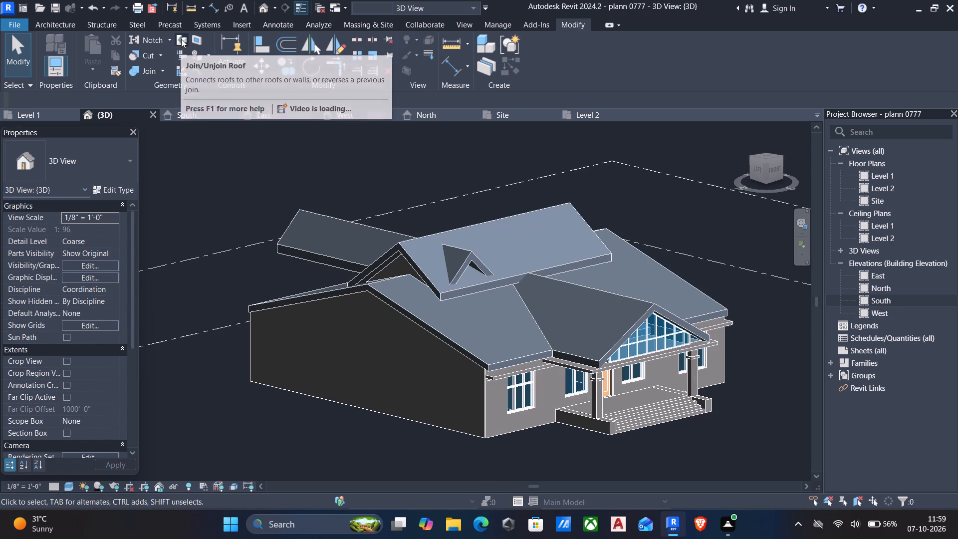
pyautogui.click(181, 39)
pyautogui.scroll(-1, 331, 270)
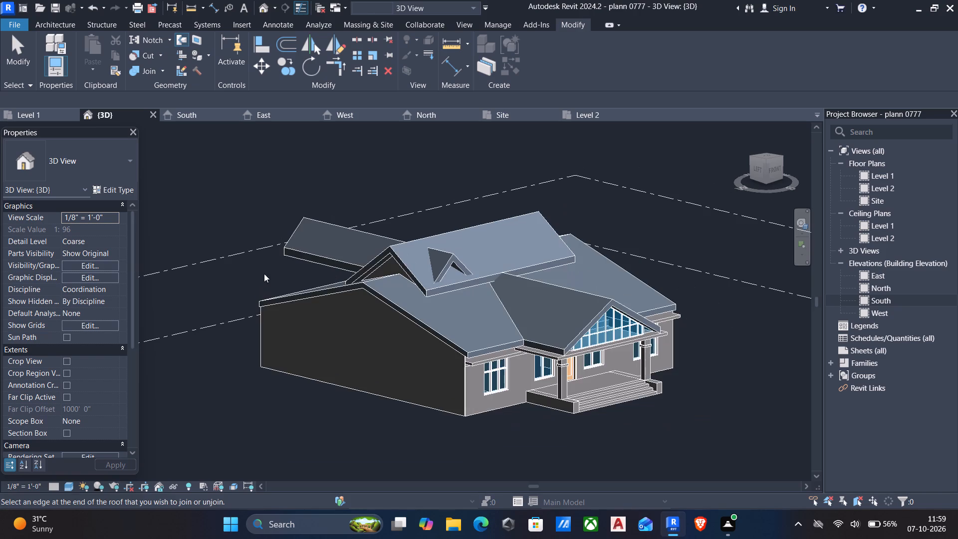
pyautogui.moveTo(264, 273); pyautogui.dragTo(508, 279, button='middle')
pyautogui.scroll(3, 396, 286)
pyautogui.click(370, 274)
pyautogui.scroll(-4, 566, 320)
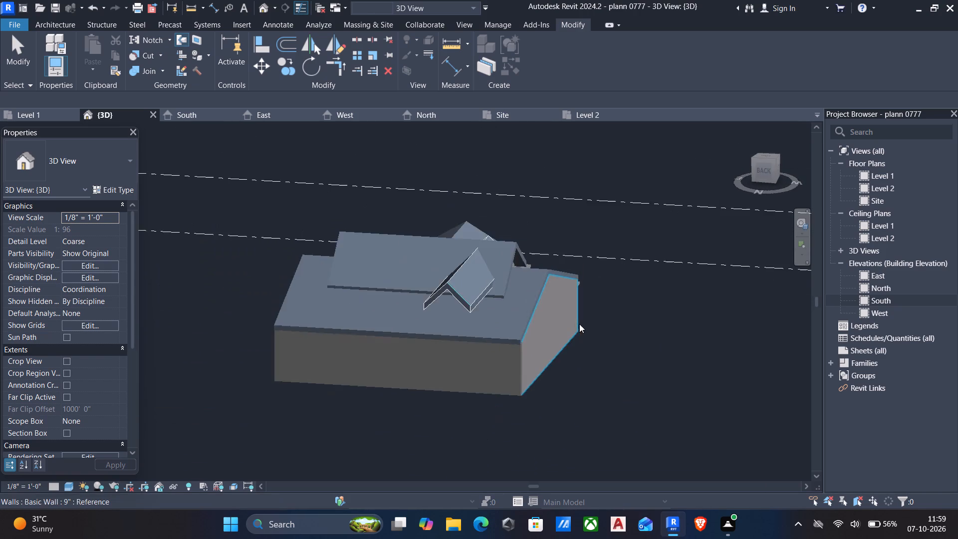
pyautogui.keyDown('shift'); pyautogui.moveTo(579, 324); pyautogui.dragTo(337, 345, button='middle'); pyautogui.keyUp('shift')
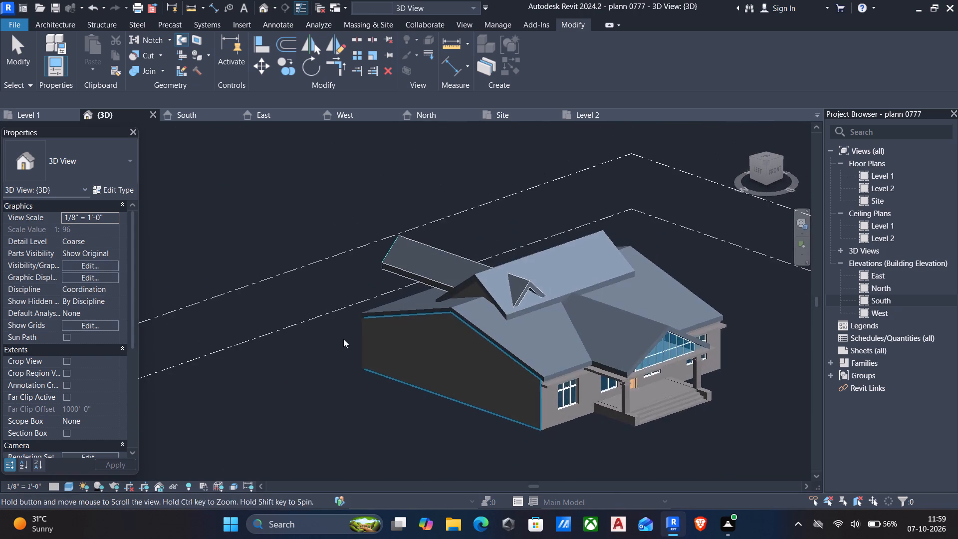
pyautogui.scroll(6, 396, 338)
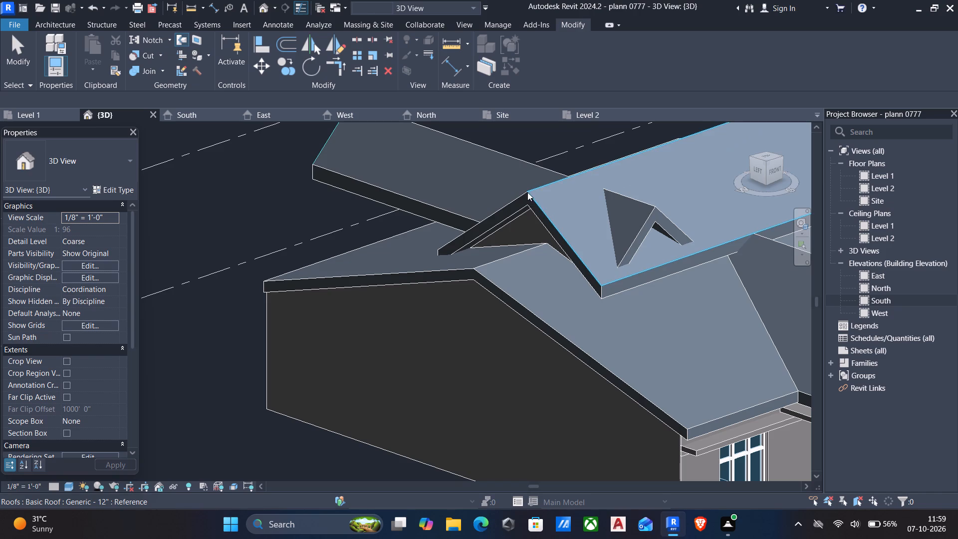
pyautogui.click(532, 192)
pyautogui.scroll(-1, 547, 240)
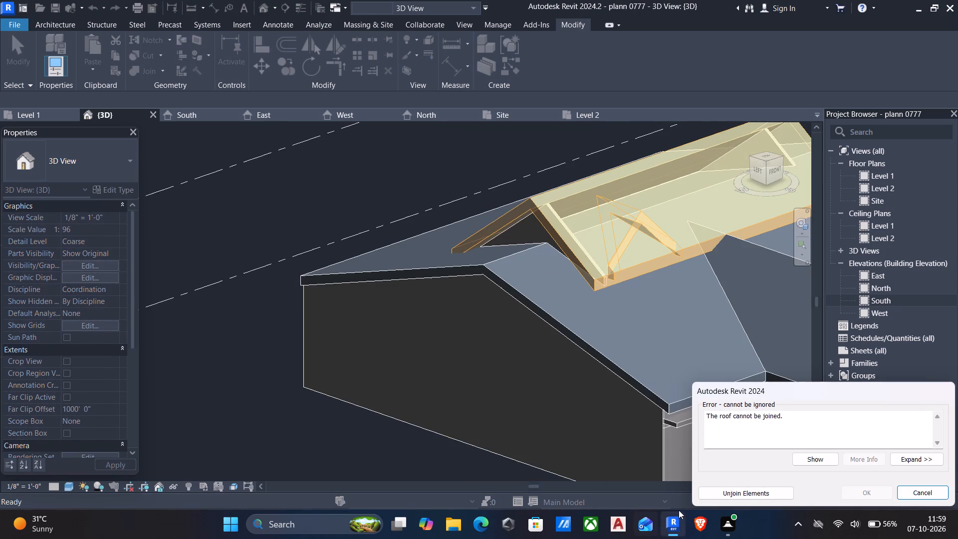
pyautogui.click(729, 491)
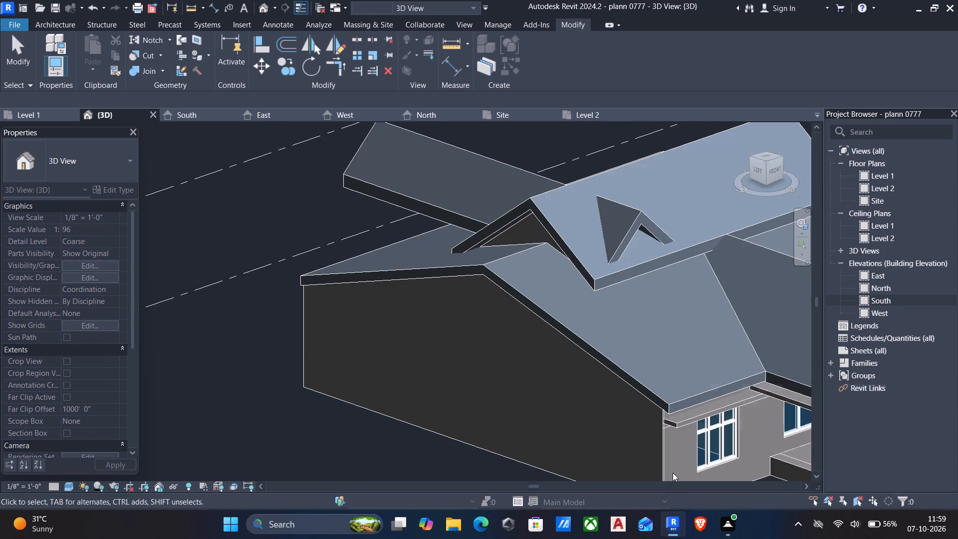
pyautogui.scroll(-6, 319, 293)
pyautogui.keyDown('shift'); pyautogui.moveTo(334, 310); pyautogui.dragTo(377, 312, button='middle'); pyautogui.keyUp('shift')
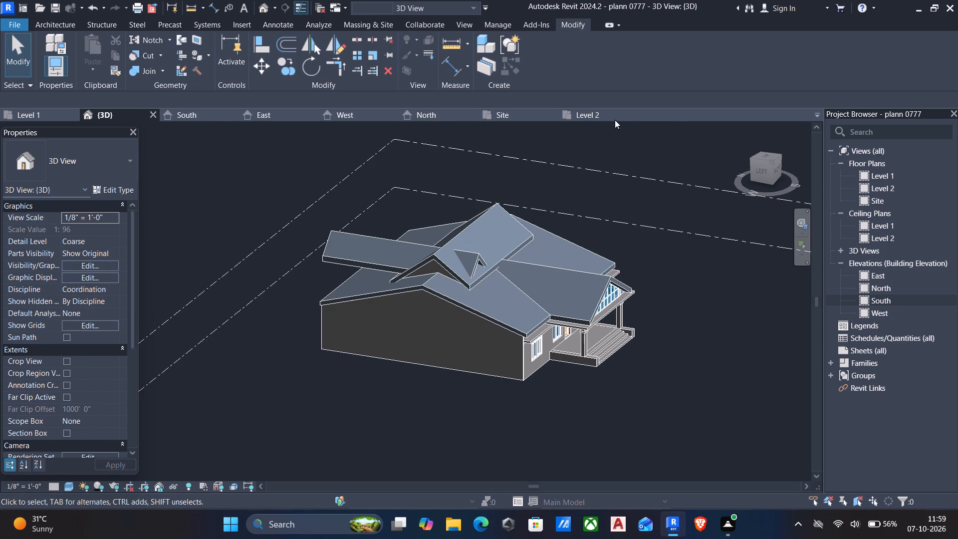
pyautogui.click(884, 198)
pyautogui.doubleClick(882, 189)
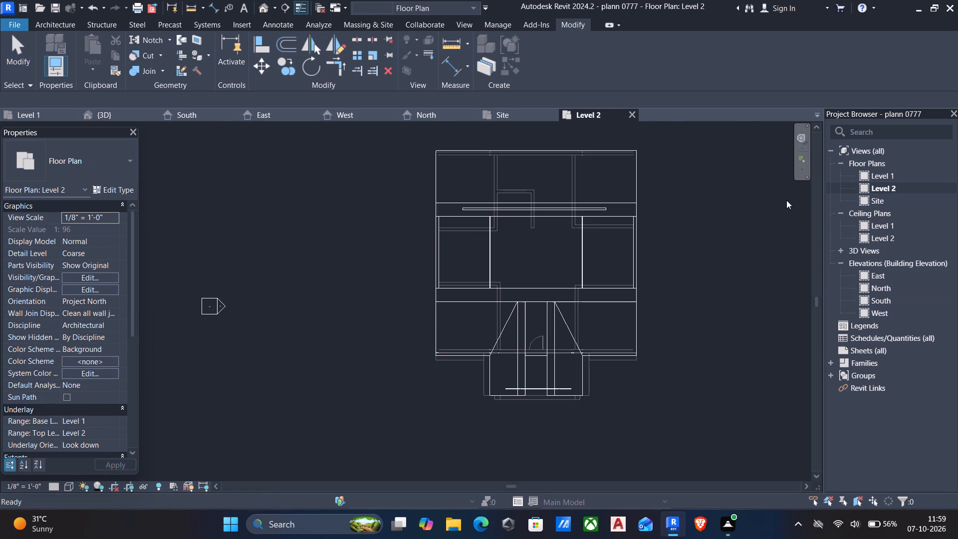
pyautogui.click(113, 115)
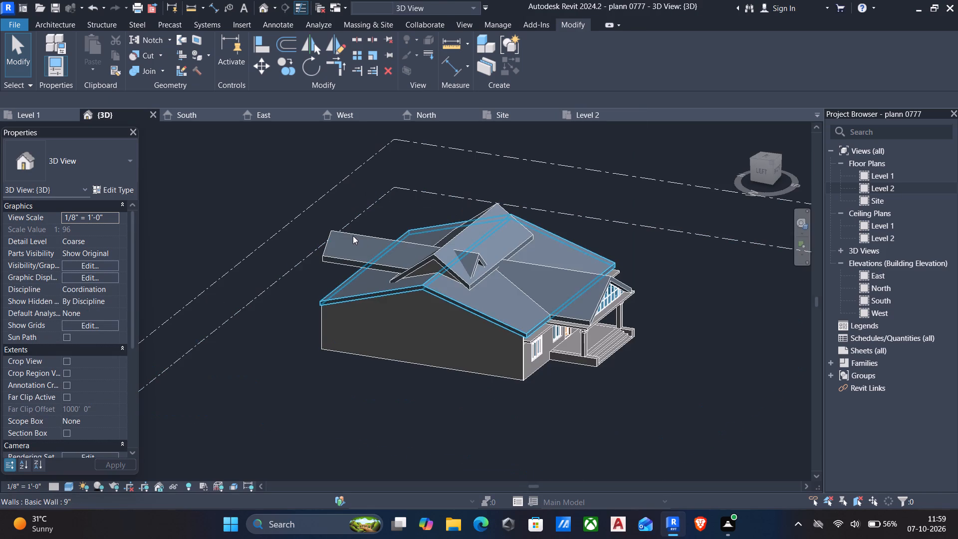
# Edit the west dormer roof's footprint, moving its rear boundary line well forward toward the upper roof, and finish the sketch.
pyautogui.click(353, 236)
pyautogui.click(540, 57)
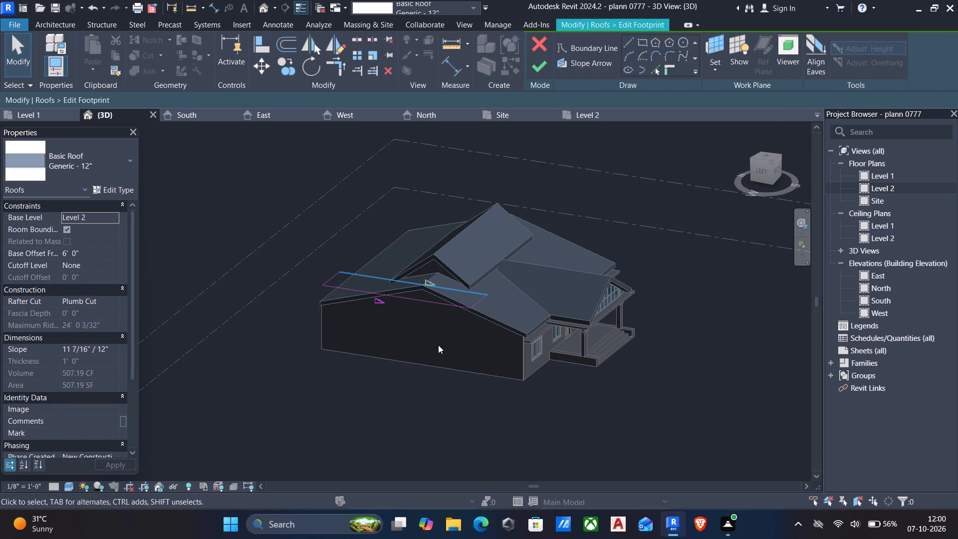
pyautogui.scroll(-1, 646, 372)
pyautogui.keyDown('shift'); pyautogui.moveTo(646, 372); pyautogui.dragTo(518, 408, button='middle'); pyautogui.keyUp('shift')
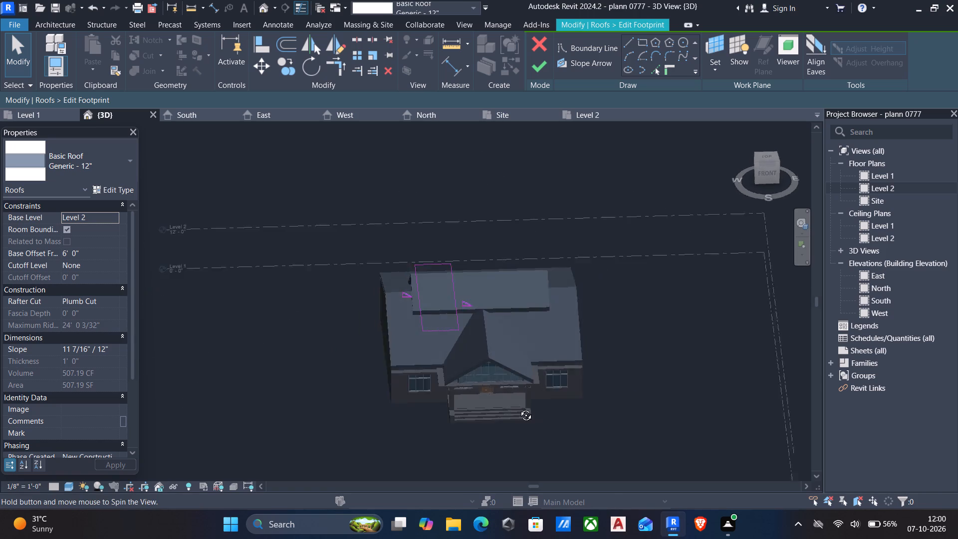
pyautogui.keyDown('shift'); pyautogui.moveTo(518, 408); pyautogui.dragTo(519, 411, button='middle'); pyautogui.keyUp('shift')
pyautogui.moveTo(349, 232); pyautogui.dragTo(389, 256)
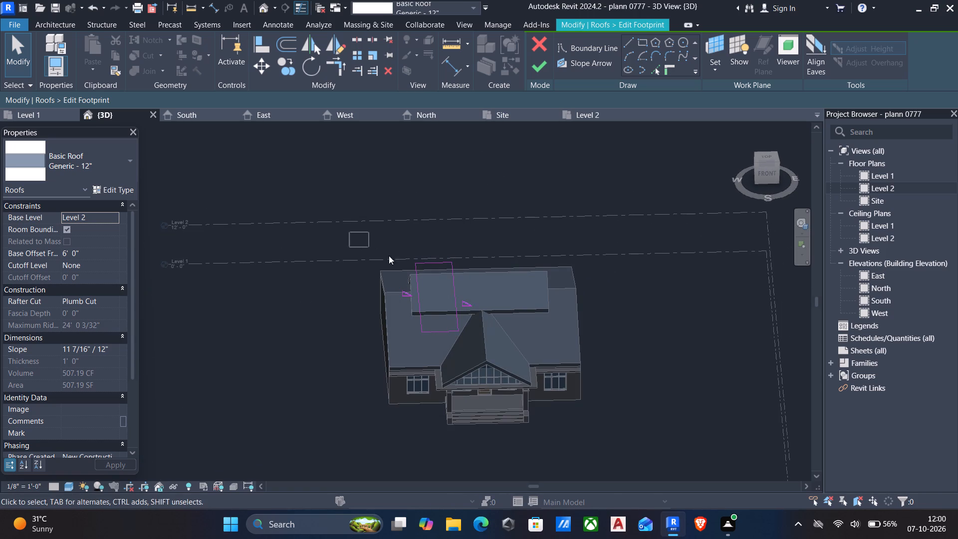
pyautogui.moveTo(389, 256); pyautogui.dragTo(542, 296)
pyautogui.press('Down')
pyautogui.press('Down')
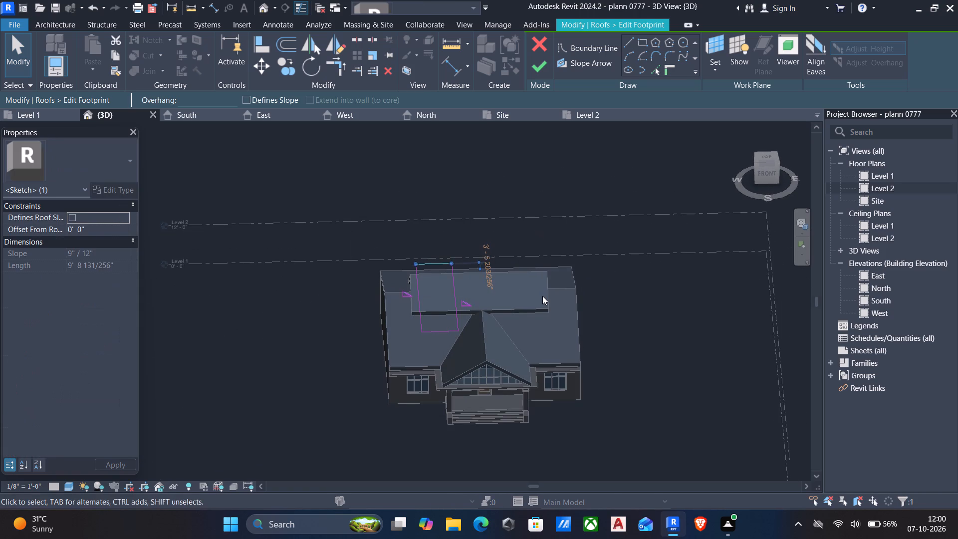
pyautogui.press('Down')
pyautogui.press('Down')
pyautogui.press('Down')
pyautogui.press('Down')
pyautogui.press('Down')
pyautogui.press('Down')
pyautogui.press('Down')
pyautogui.press('Down')
pyautogui.press('Down')
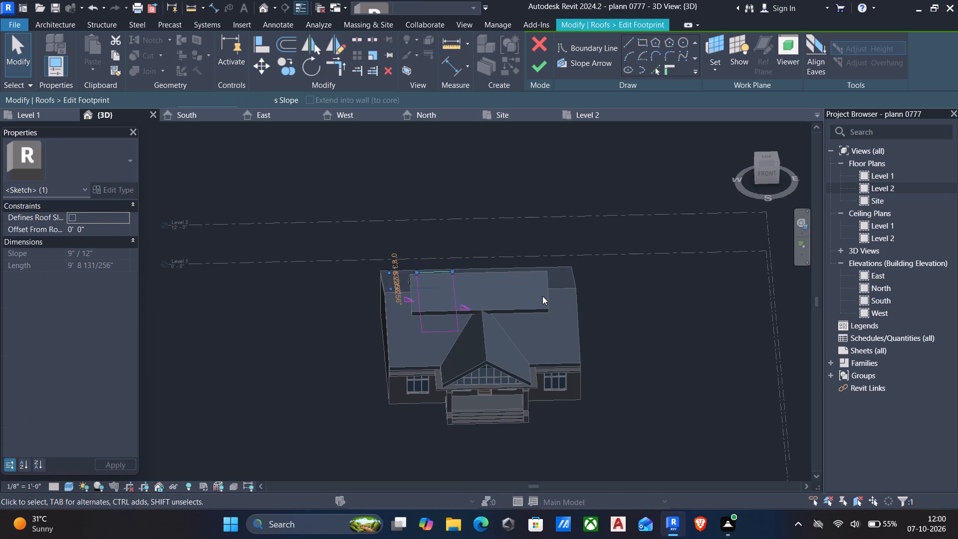
pyautogui.press('Down')
pyautogui.press('Down')
pyautogui.press('Down')
pyautogui.press('Down')
pyautogui.press('Down')
pyautogui.press('Down')
pyautogui.press('Down')
pyautogui.press('Down')
pyautogui.press('Down')
pyautogui.press('Down')
pyautogui.press('Down')
pyautogui.press('Down')
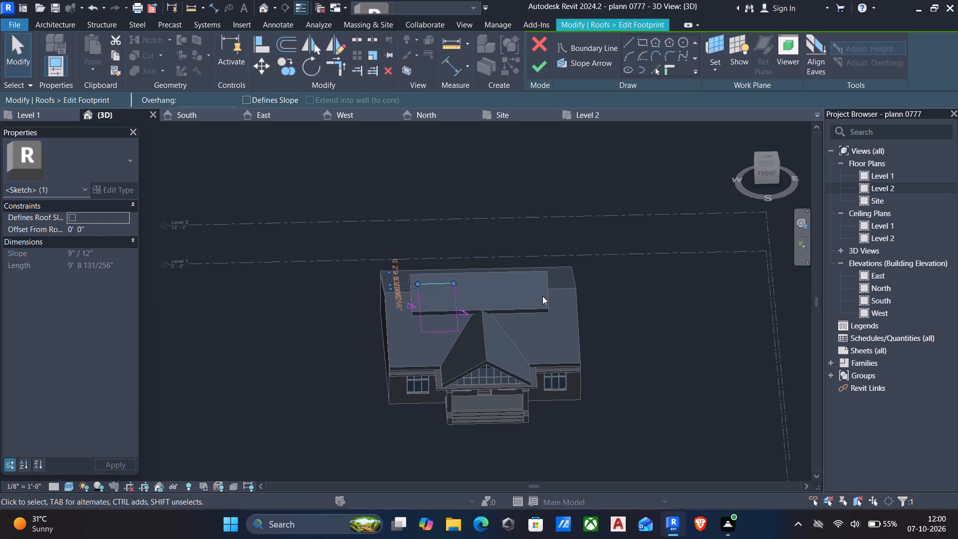
pyautogui.press('Down')
pyautogui.press('Down')
pyautogui.press('Down')
pyautogui.press('Down')
pyautogui.scroll(2, 542, 296)
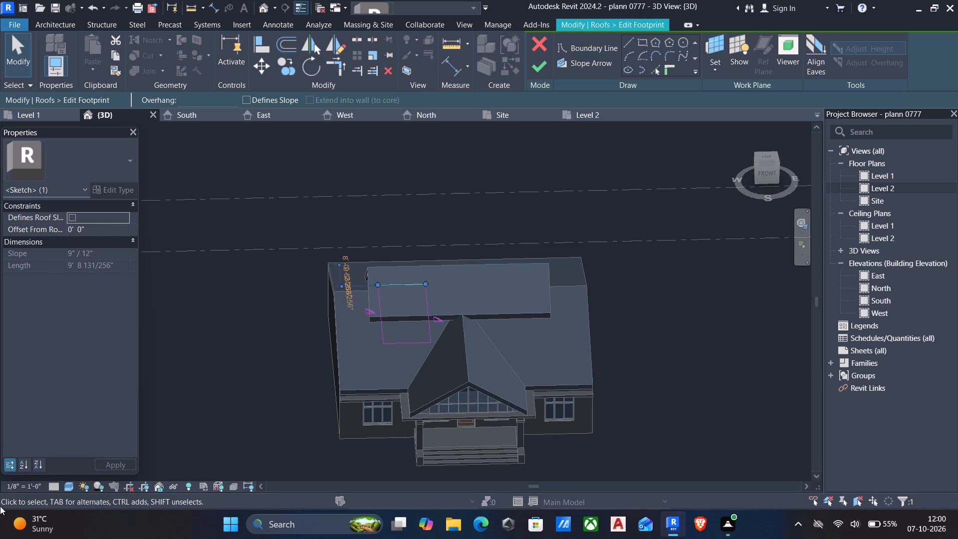
pyautogui.scroll(-1, 195, 409)
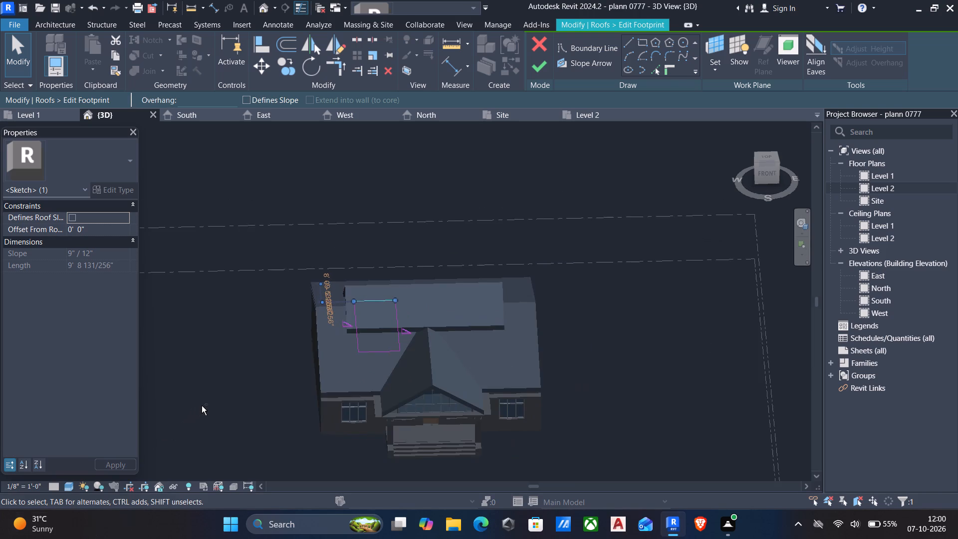
pyautogui.keyDown('shift'); pyautogui.moveTo(217, 401); pyautogui.dragTo(351, 350, button='middle'); pyautogui.keyUp('shift')
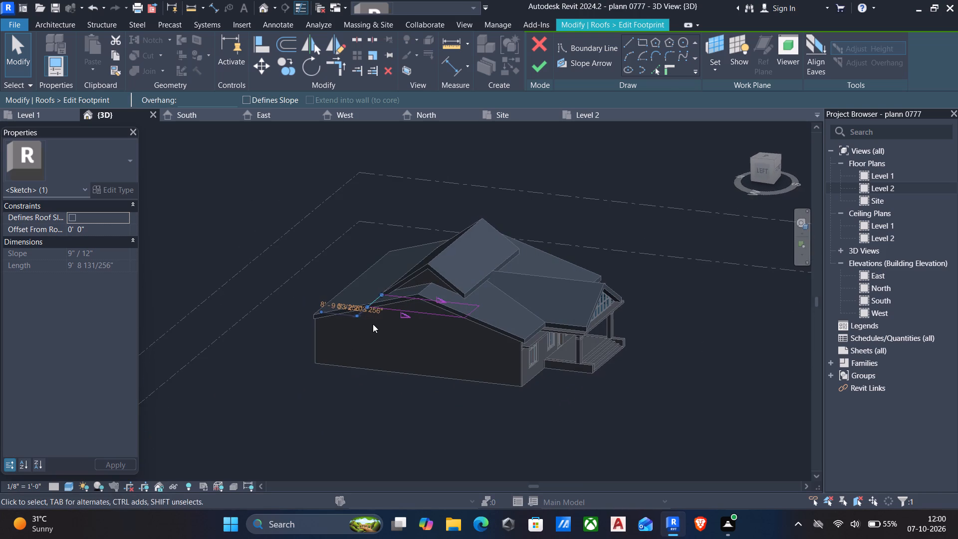
pyautogui.press('Right')
pyautogui.press('Right')
pyautogui.press('Right')
pyautogui.press('Right')
pyautogui.press('Right')
pyautogui.press('Right')
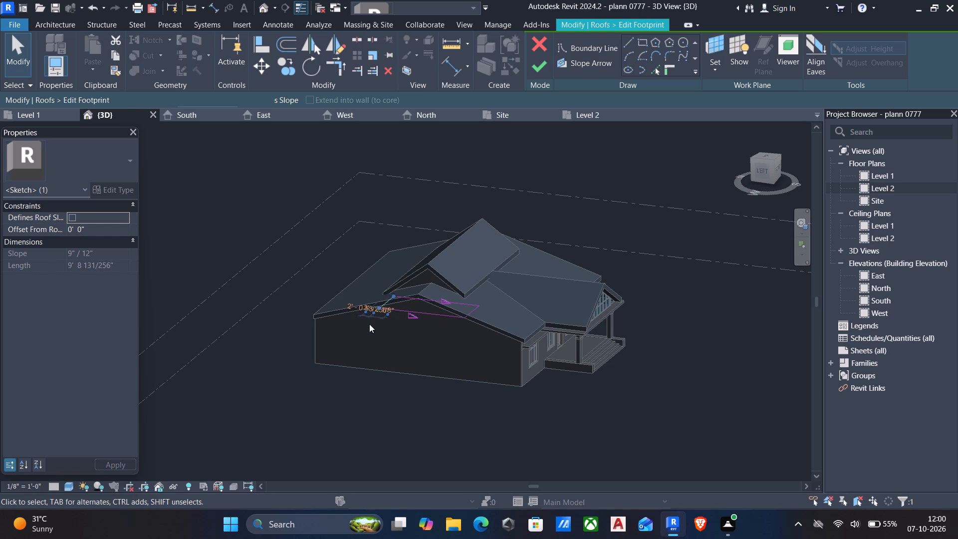
pyautogui.press('Right')
pyautogui.press('Right')
pyautogui.press('Right')
pyautogui.press('Right')
pyautogui.press('Right')
pyautogui.press('Right')
pyautogui.press('Right')
pyautogui.press('Right')
pyautogui.press('Right')
pyautogui.press('Right')
pyautogui.press('Right')
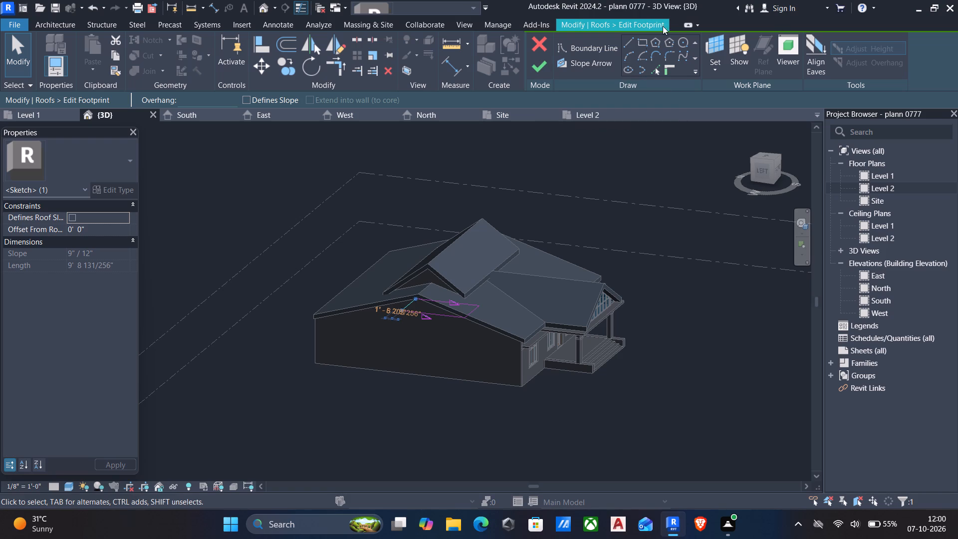
pyautogui.click(532, 67)
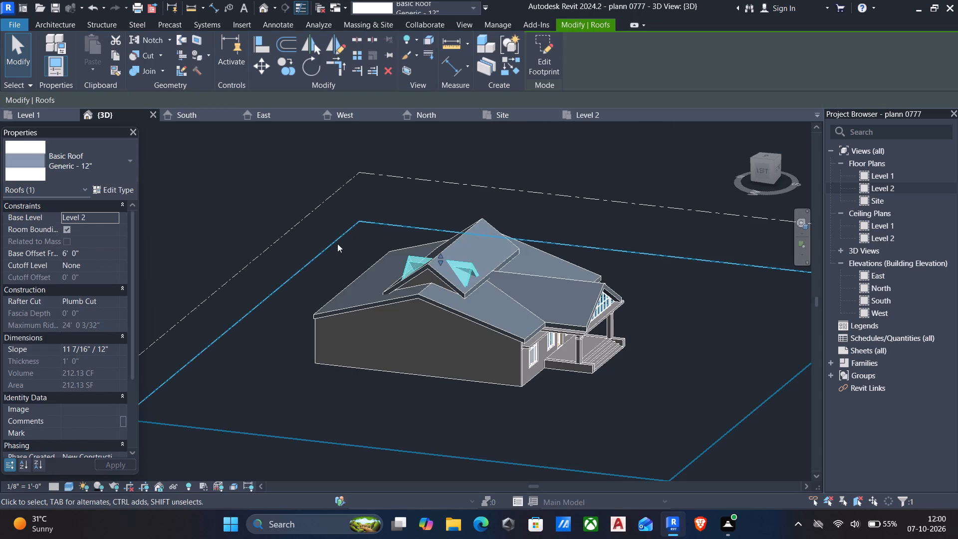
# Re-edit the west dormer's footprint twice, moving its rear boundary line slightly further forward each time and finishing the sketch.
pyautogui.click(540, 42)
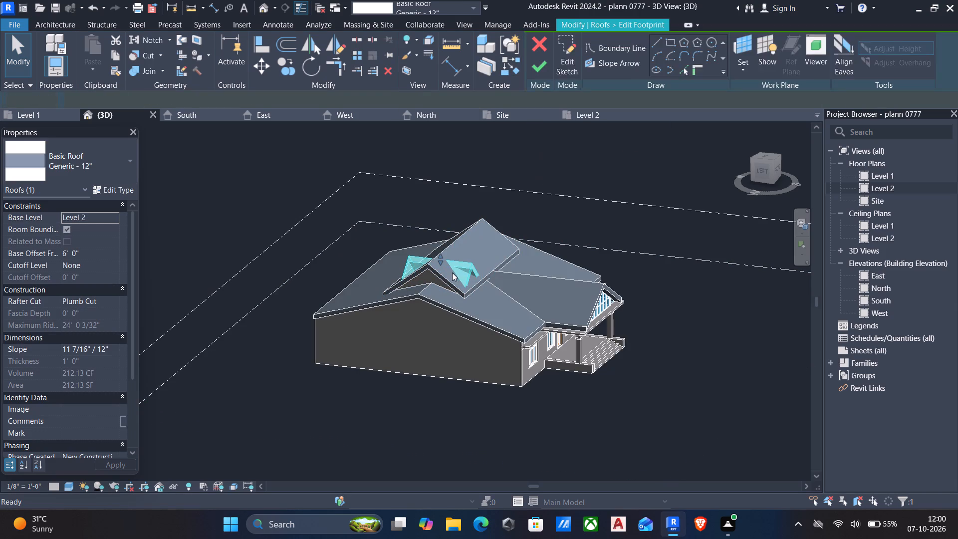
pyautogui.moveTo(382, 271); pyautogui.dragTo(433, 367)
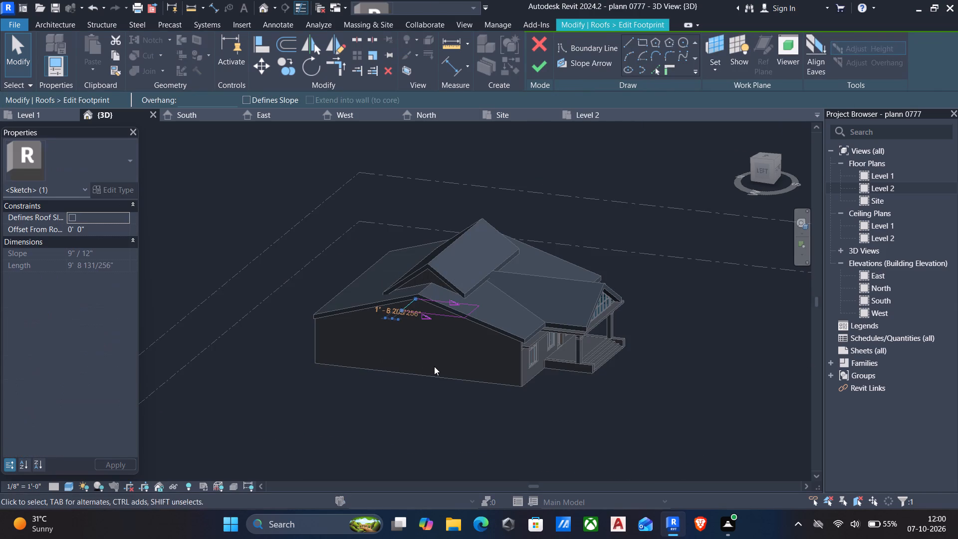
pyautogui.press('Right')
pyautogui.press('Right')
pyautogui.press('Right')
pyautogui.press('Right')
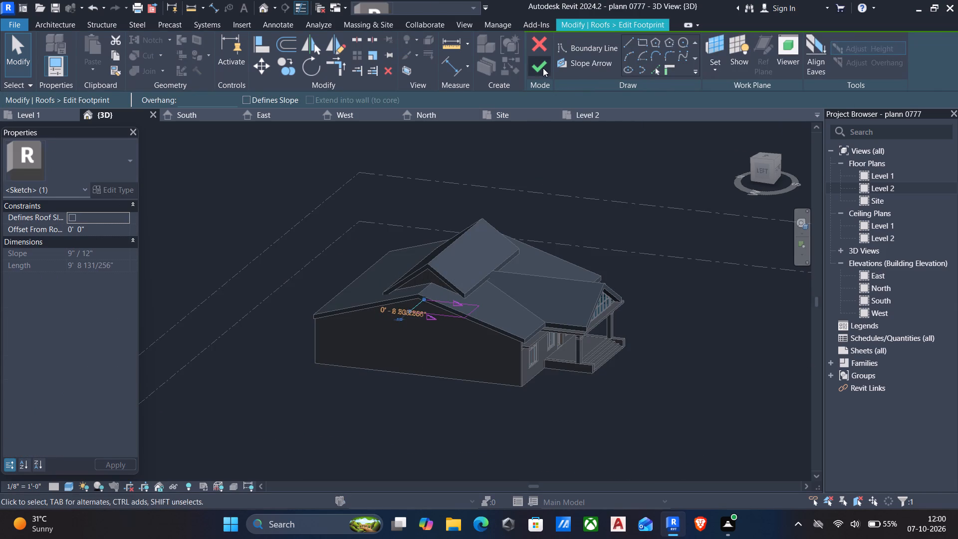
pyautogui.click(540, 73)
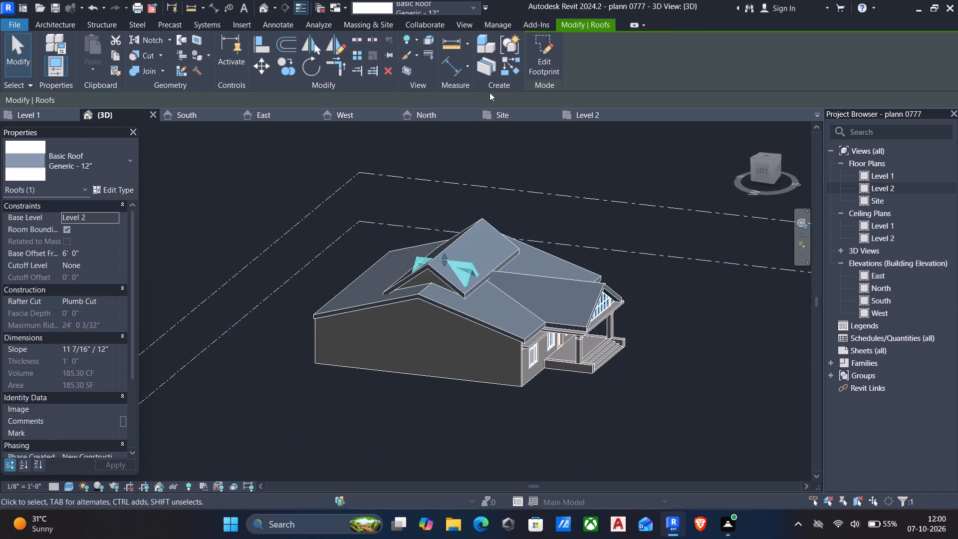
pyautogui.click(538, 51)
pyautogui.moveTo(388, 230); pyautogui.dragTo(435, 357)
pyautogui.press('Right')
pyautogui.press('Right')
pyautogui.click(535, 61)
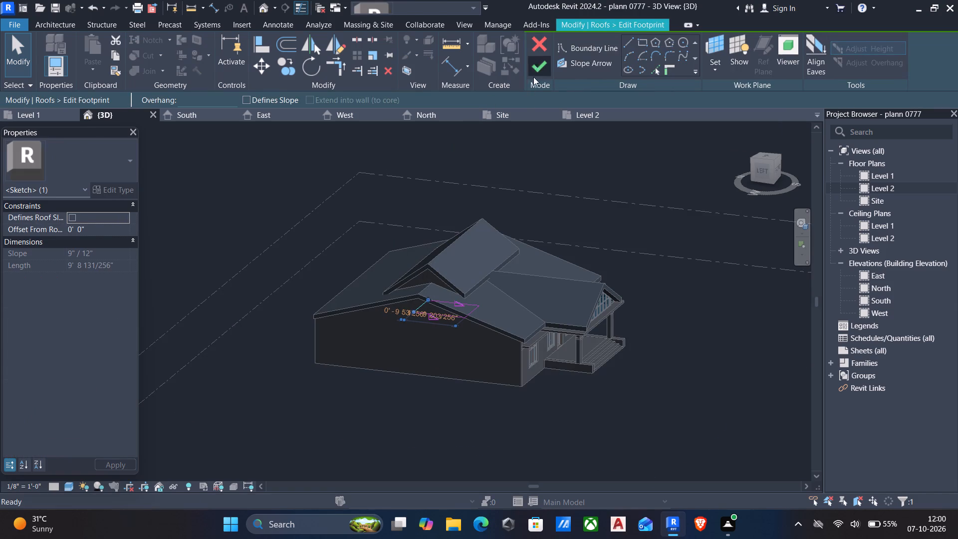
pyautogui.moveTo(396, 236); pyautogui.dragTo(440, 309)
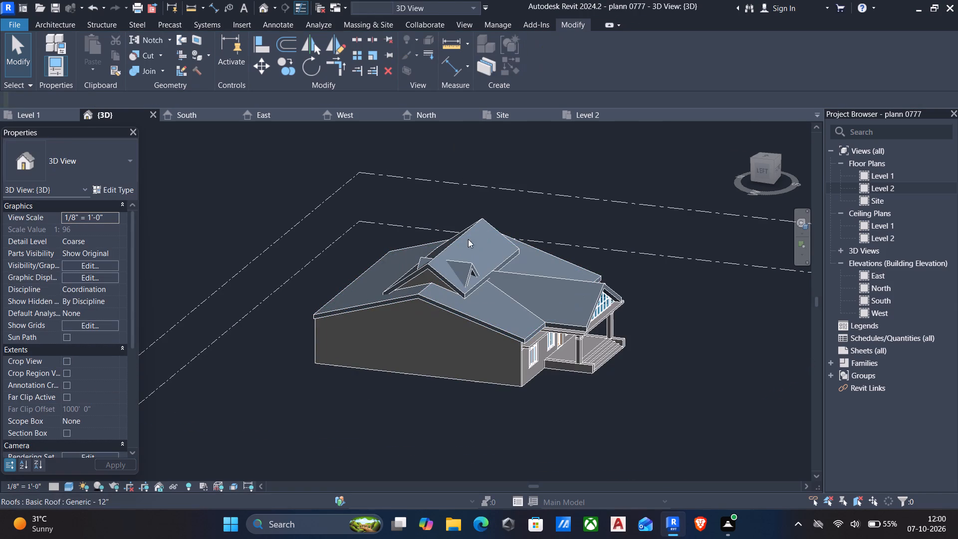
# Shorten the west dormer's footprint in two further edits, moving the rear boundary line forward to about 11' 3 3/4" from the front edge.
pyautogui.click(471, 265)
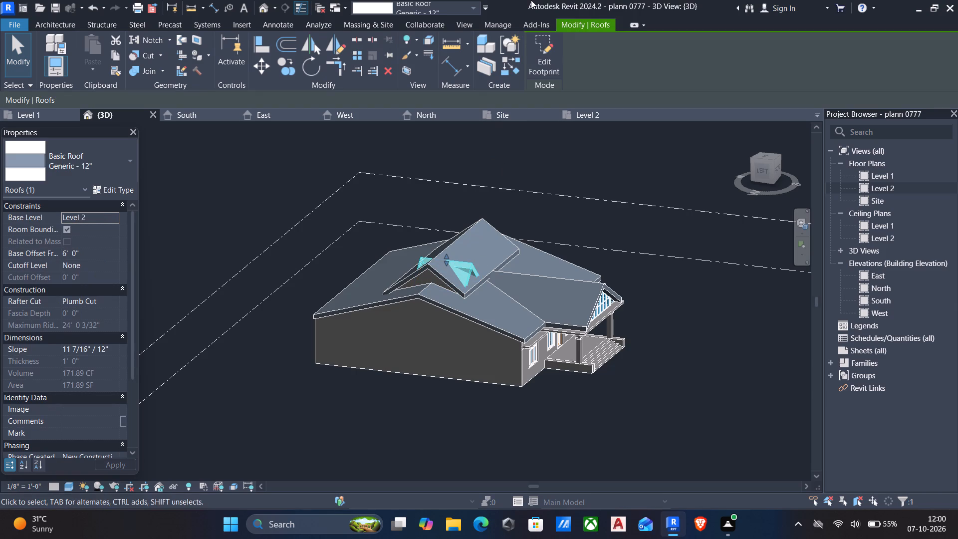
pyautogui.click(539, 43)
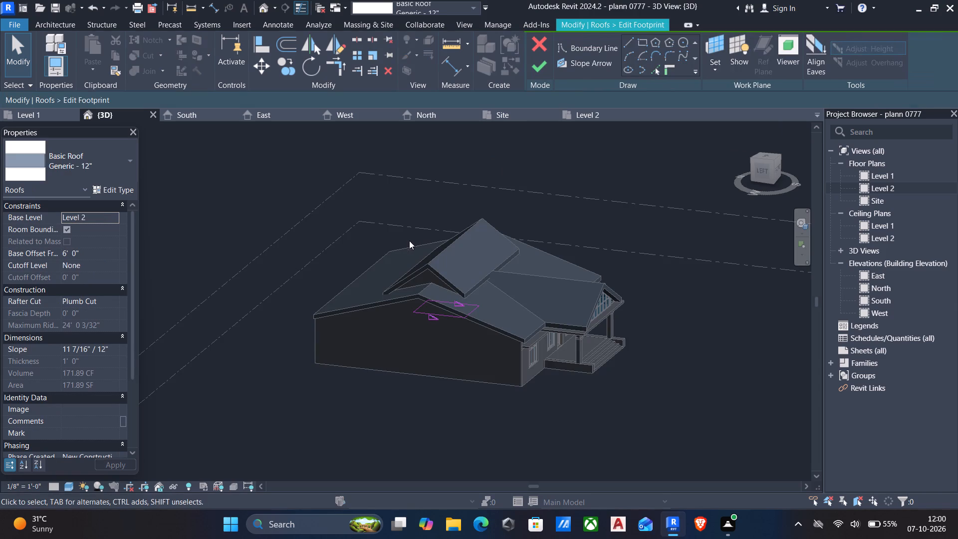
pyautogui.moveTo(405, 251); pyautogui.dragTo(434, 342)
pyautogui.press('Right')
pyautogui.press('Right')
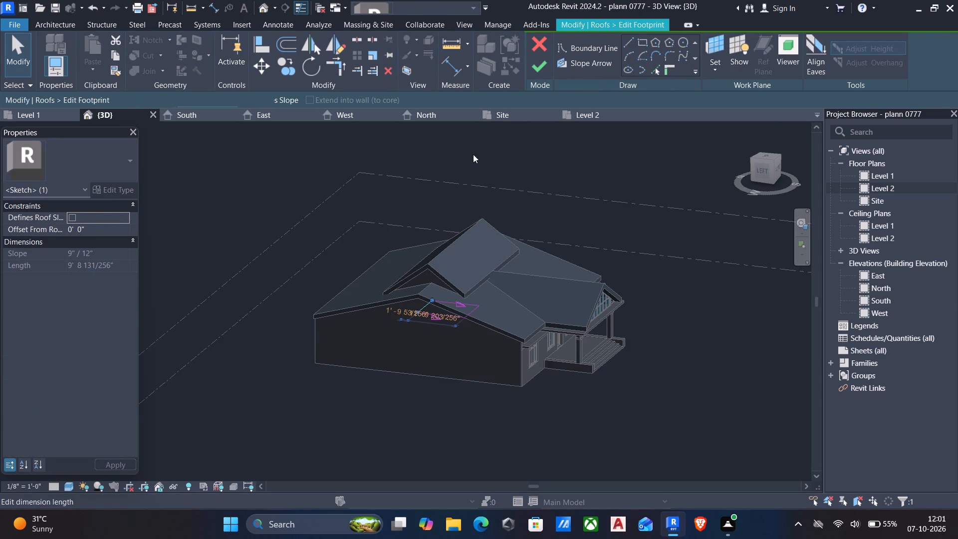
pyautogui.click(539, 61)
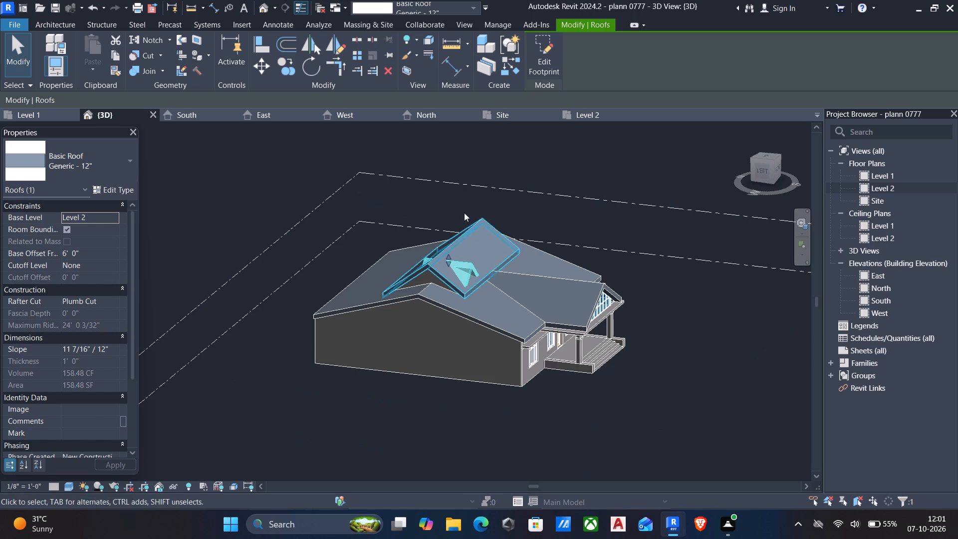
pyautogui.click(541, 39)
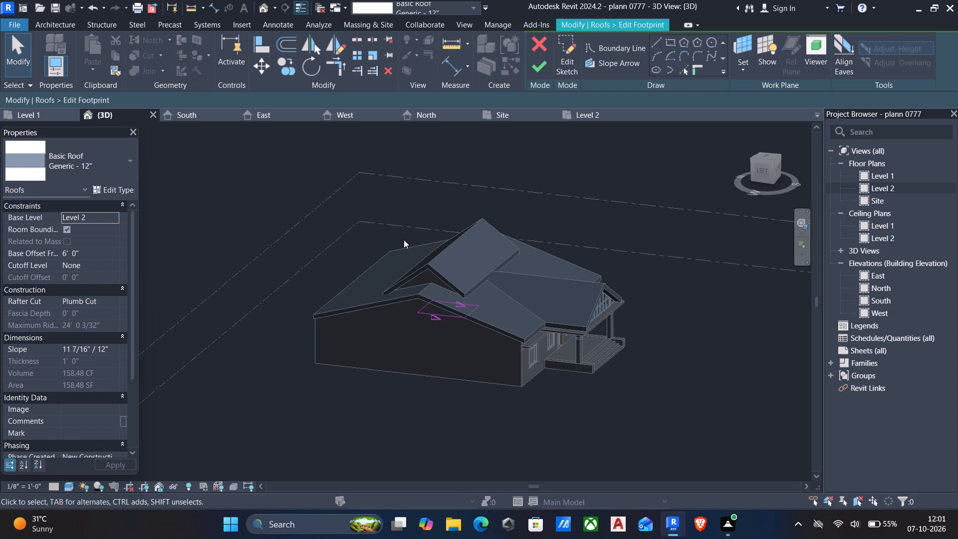
pyautogui.moveTo(405, 264); pyautogui.dragTo(458, 352)
pyautogui.press('Right')
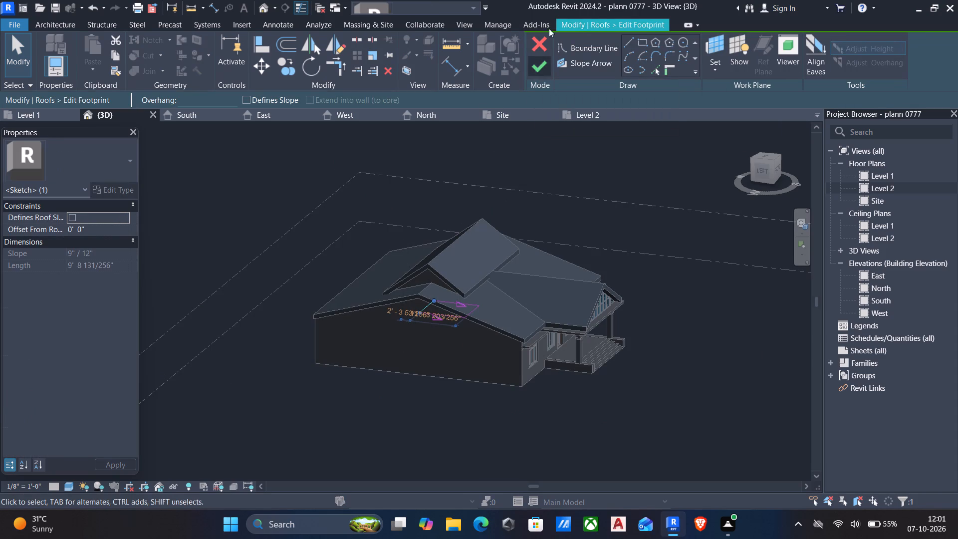
pyautogui.click(535, 65)
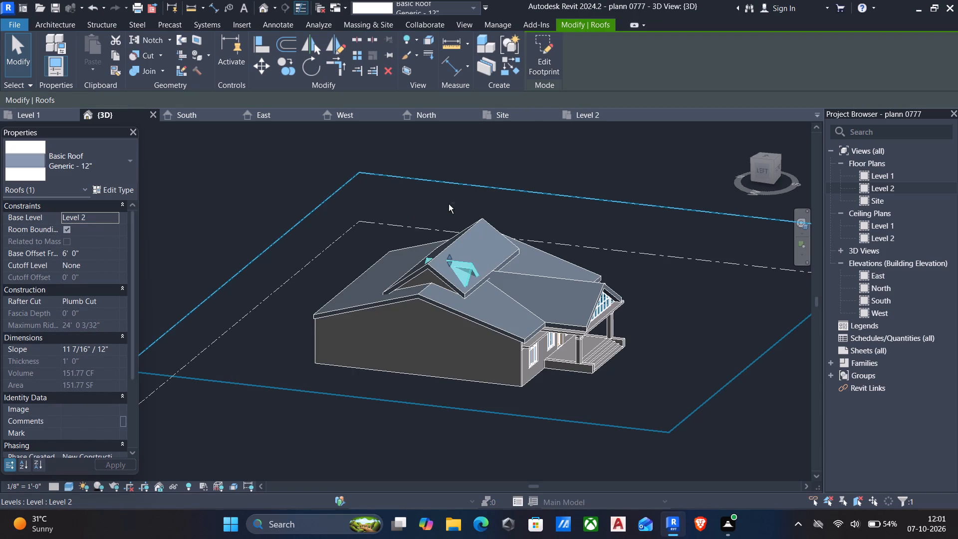
# Move the west dormer footprint's rear boundary line forward to about 10' 11 3/4" from the front edge and finish the sketch.
pyautogui.scroll(-4, 514, 192)
pyautogui.moveTo(368, 310); pyautogui.dragTo(482, 298, button='middle')
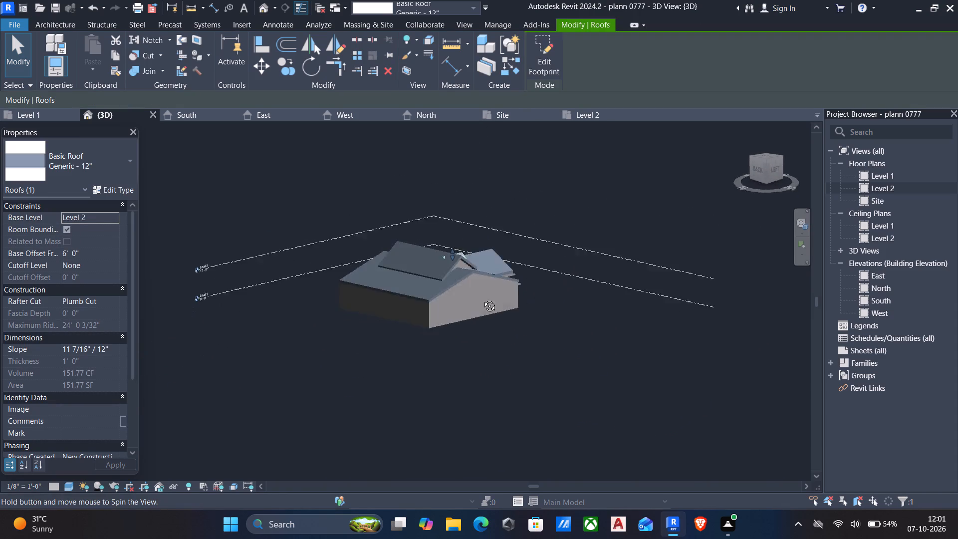
pyautogui.moveTo(482, 298); pyautogui.dragTo(409, 313, button='middle')
pyautogui.scroll(3, 396, 296)
pyautogui.press('Escape')
pyautogui.scroll(6, 497, 254)
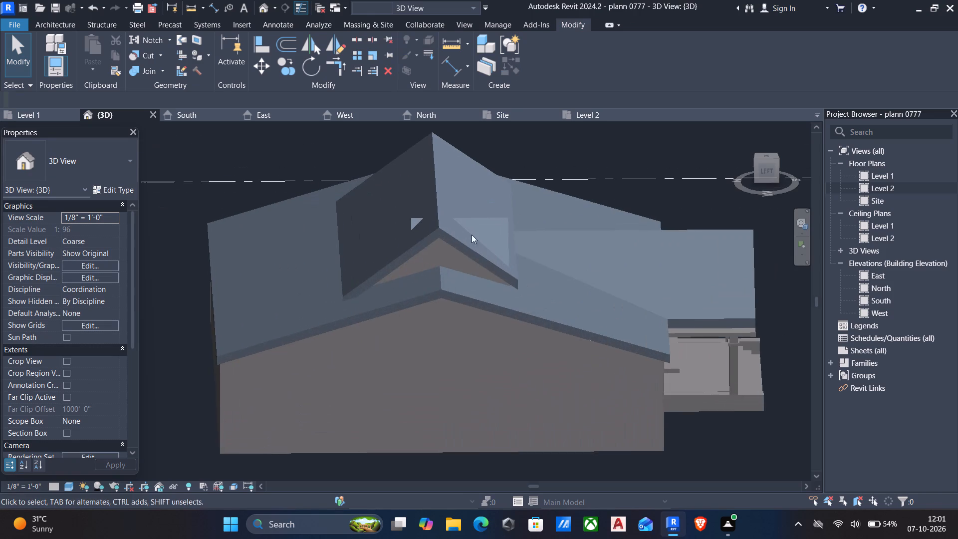
pyautogui.click(407, 217)
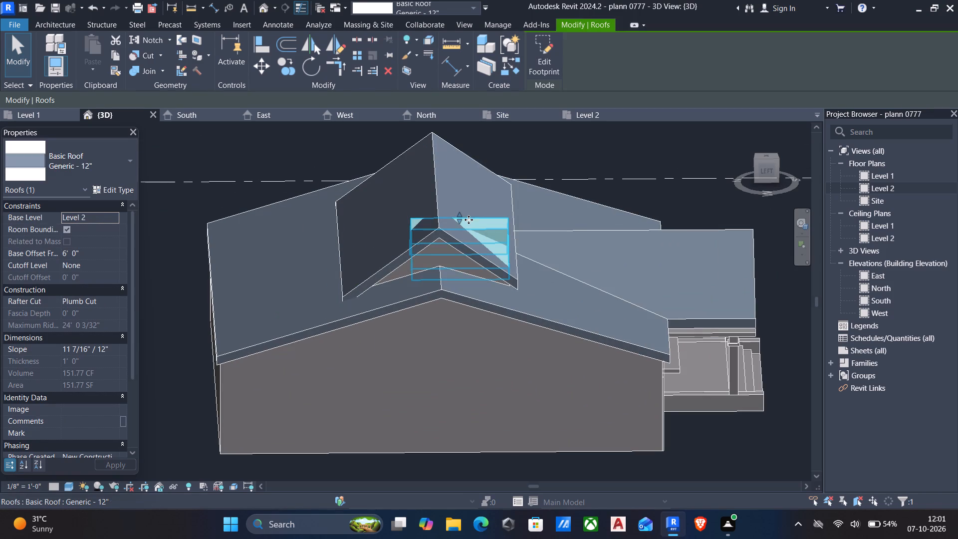
pyautogui.click(551, 57)
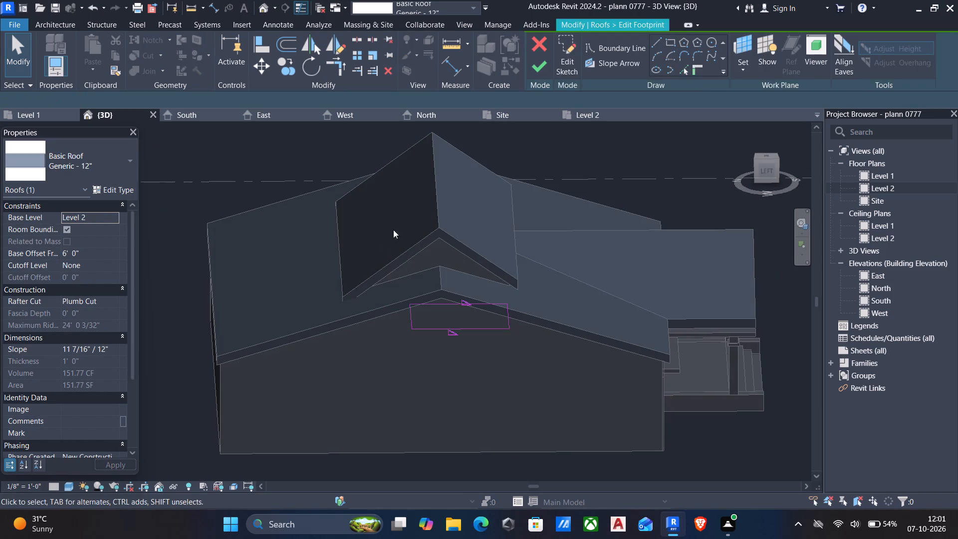
pyautogui.click(407, 312)
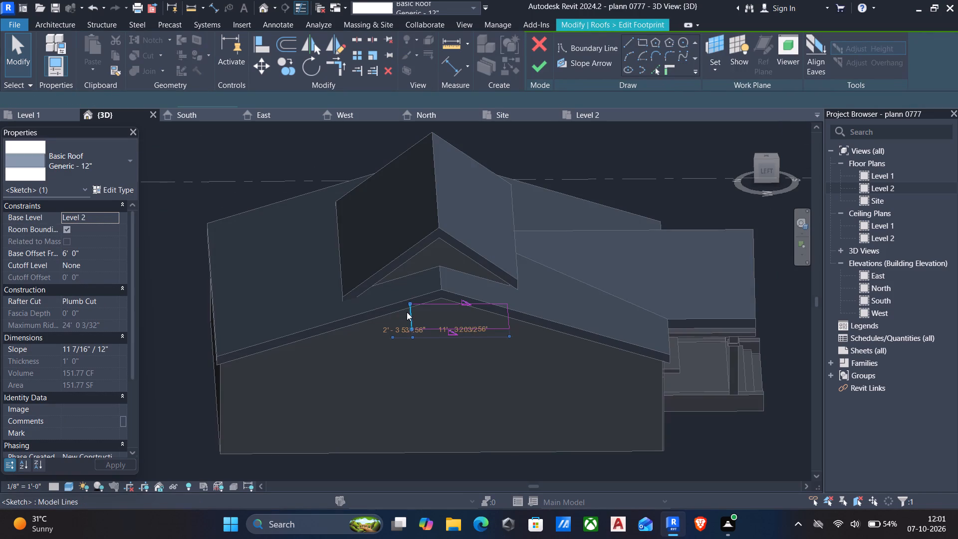
pyautogui.press('Right')
pyautogui.click(534, 77)
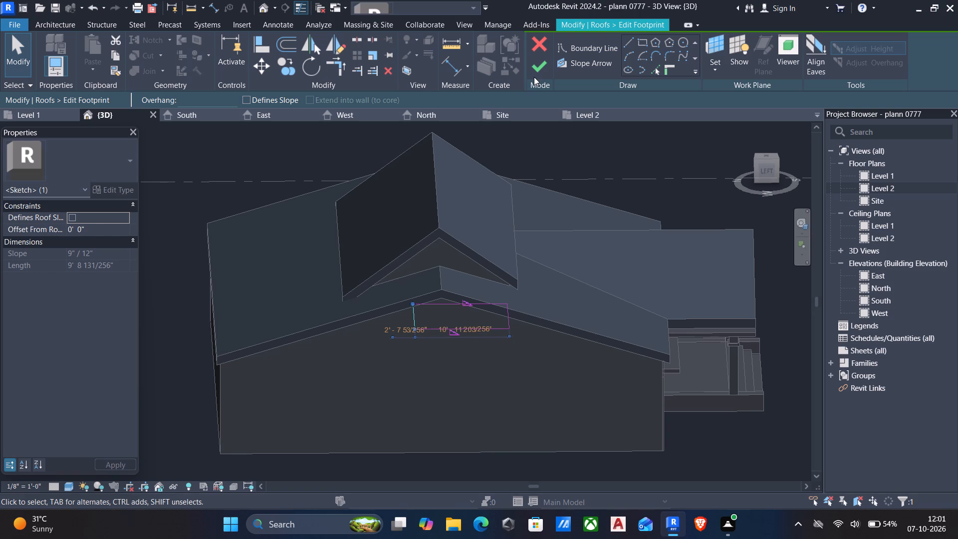
pyautogui.click(543, 63)
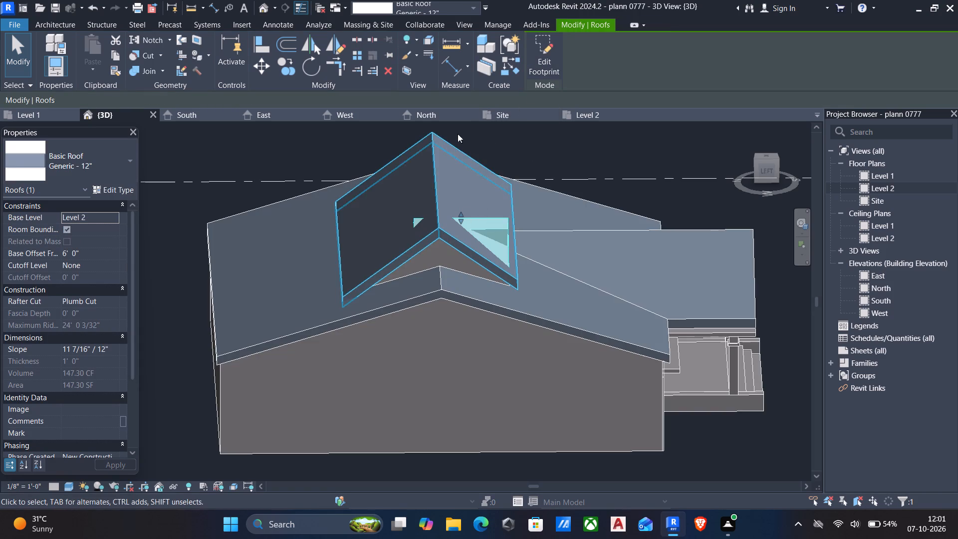
# Move the west dormer footprint's rear boundary line forward to about 10' 7 3/4" from the front edge and finish the sketch.
pyautogui.click(541, 51)
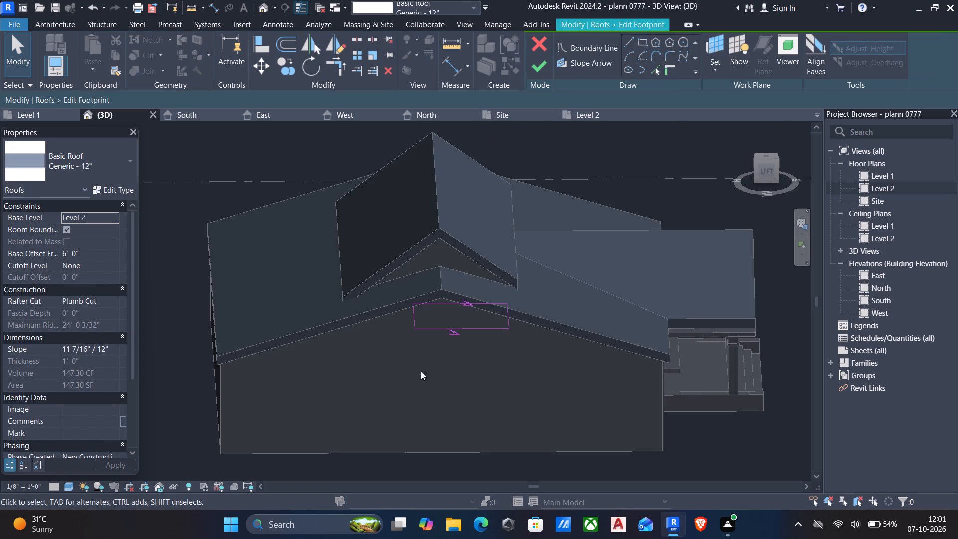
pyautogui.click(409, 311)
pyautogui.press('Right')
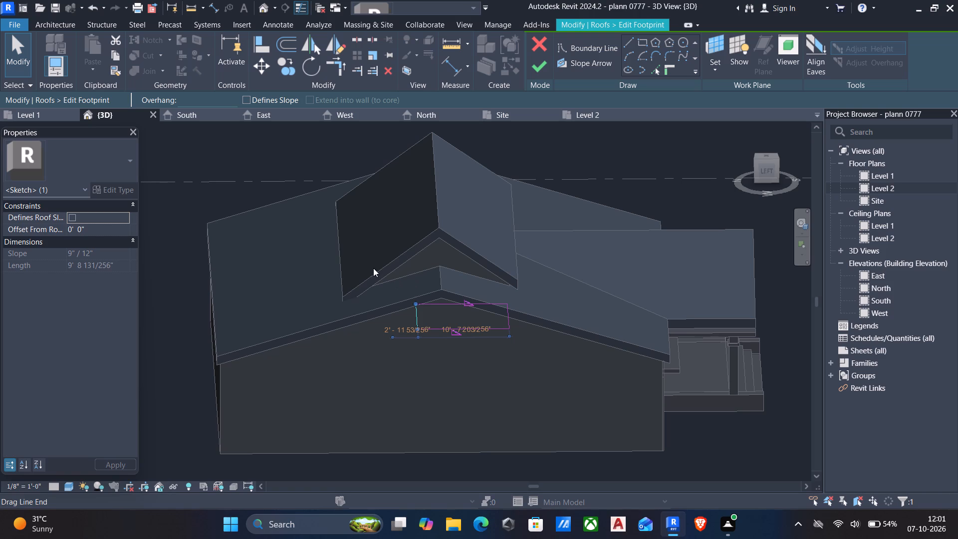
pyautogui.click(540, 70)
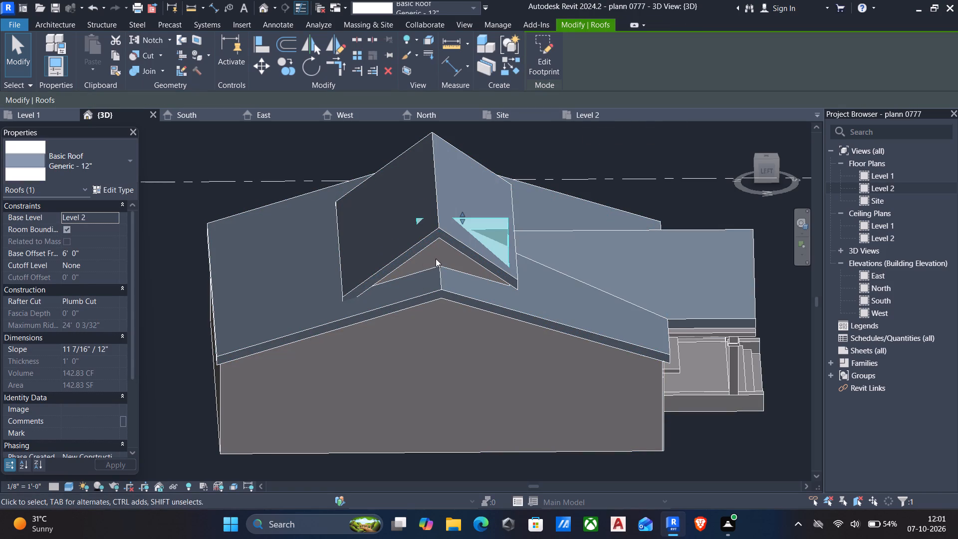
# Inspect the shortened west dormer from the front and west sides in 3D, checking how its rear end meets the upper roof.
pyautogui.scroll(-1, 482, 276)
pyautogui.scroll(-1, 318, 298)
pyautogui.keyDown('shift'); pyautogui.moveTo(520, 385); pyautogui.dragTo(422, 376, button='middle'); pyautogui.keyUp('shift')
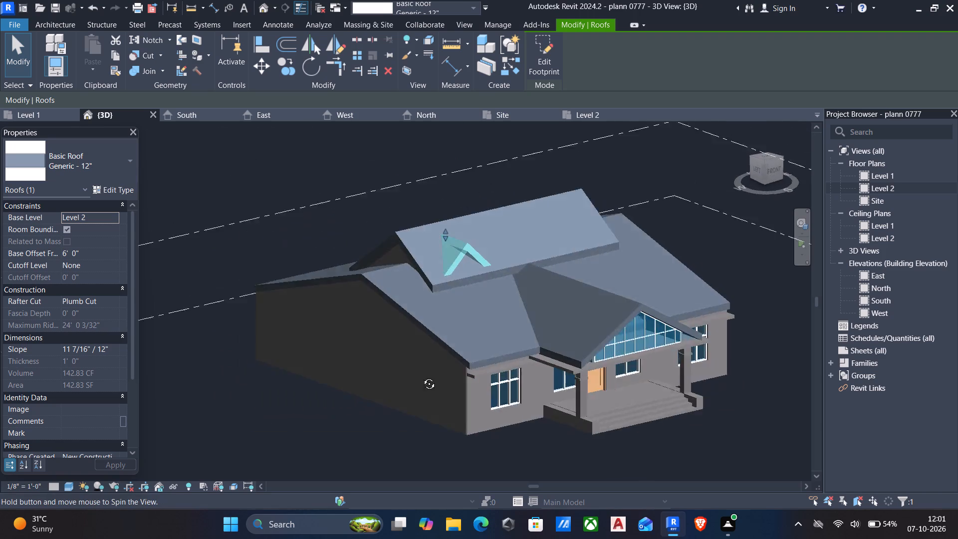
pyautogui.keyDown('shift'); pyautogui.moveTo(422, 376); pyautogui.dragTo(388, 317, button='middle'); pyautogui.keyUp('shift')
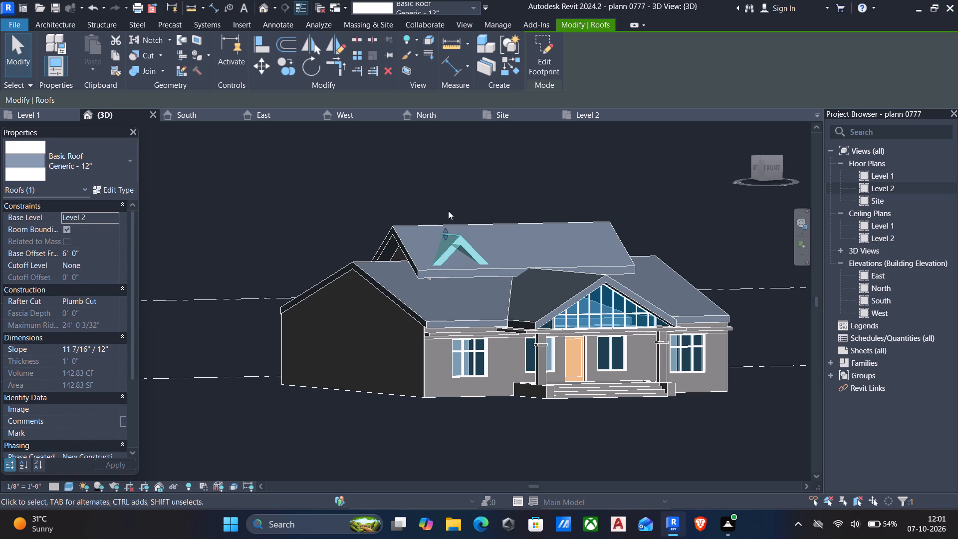
pyautogui.scroll(-2, 401, 193)
pyautogui.keyDown('shift'); pyautogui.moveTo(401, 193); pyautogui.dragTo(437, 233, button='middle'); pyautogui.keyUp('shift')
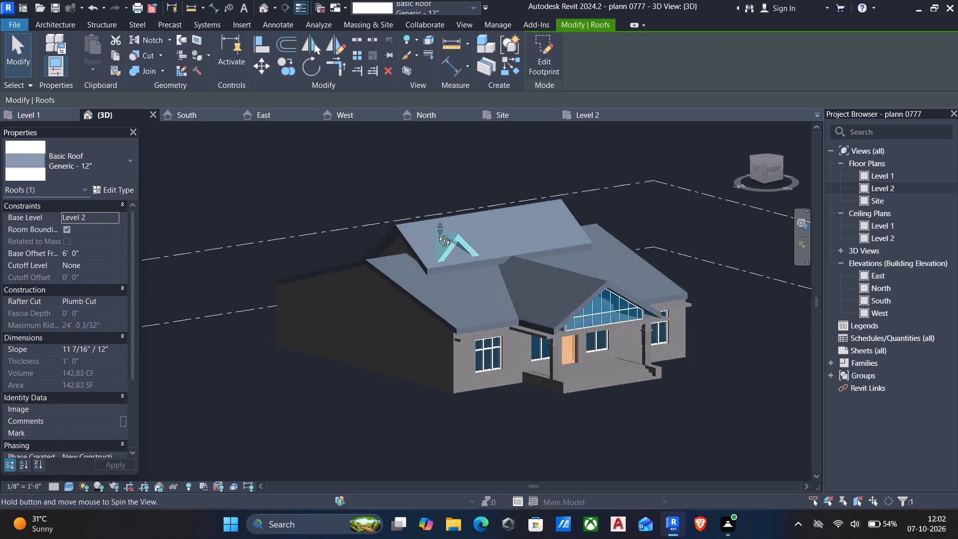
pyautogui.keyDown('shift'); pyautogui.moveTo(437, 233); pyautogui.dragTo(514, 271, button='middle'); pyautogui.keyUp('shift')
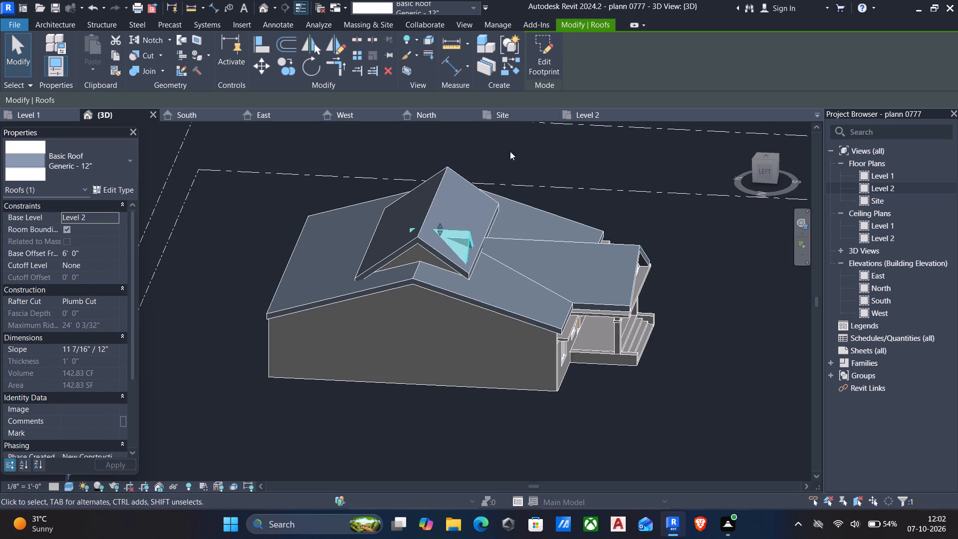
pyautogui.keyDown('shift'); pyautogui.moveTo(496, 174); pyautogui.dragTo(408, 190, button='middle'); pyautogui.keyUp('shift')
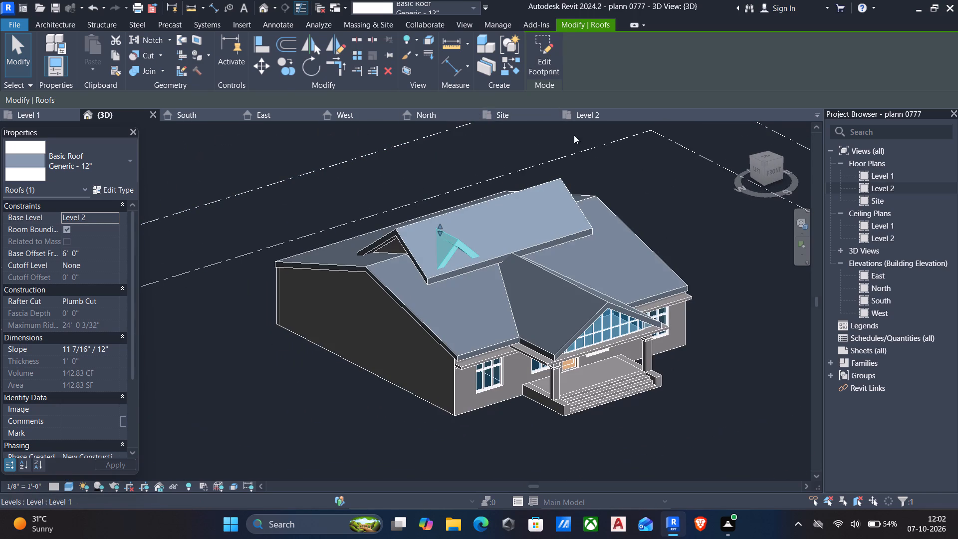
pyautogui.press('Escape')
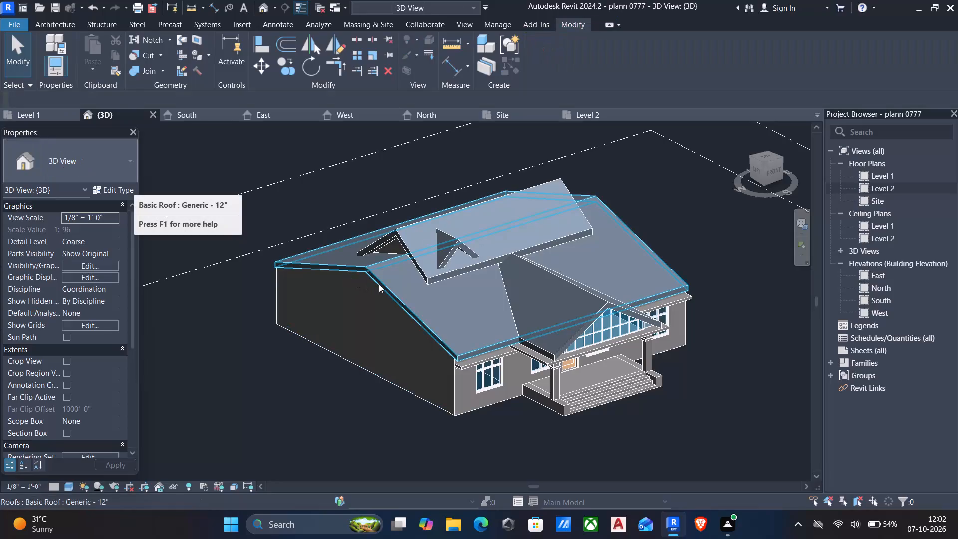
pyautogui.keyDown('shift'); pyautogui.moveTo(440, 311); pyautogui.dragTo(398, 242, button='middle'); pyautogui.keyUp('shift')
pyautogui.keyDown('shift'); pyautogui.scroll(-1, 434, 312); pyautogui.keyUp('shift')
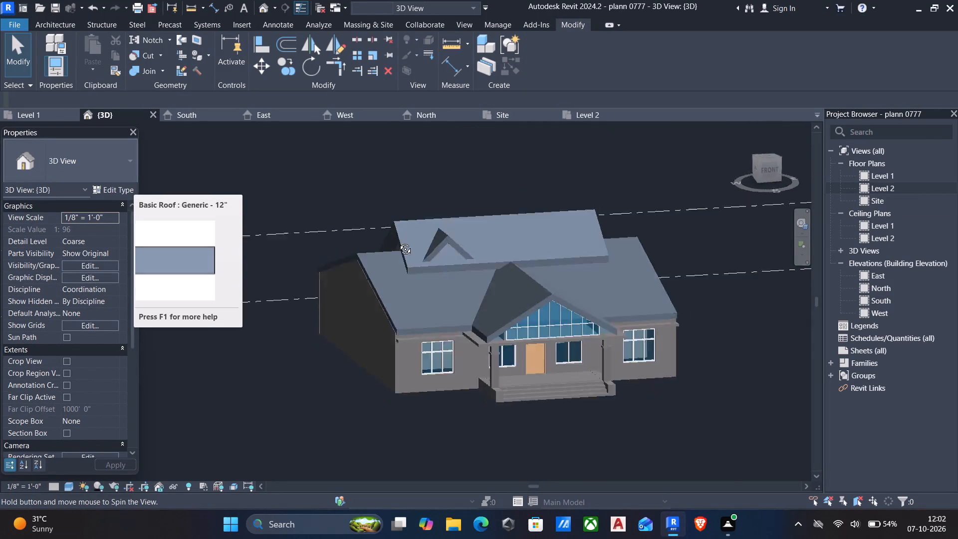
pyautogui.keyDown('shift'); pyautogui.moveTo(398, 242); pyautogui.dragTo(368, 211, button='middle'); pyautogui.keyUp('shift')
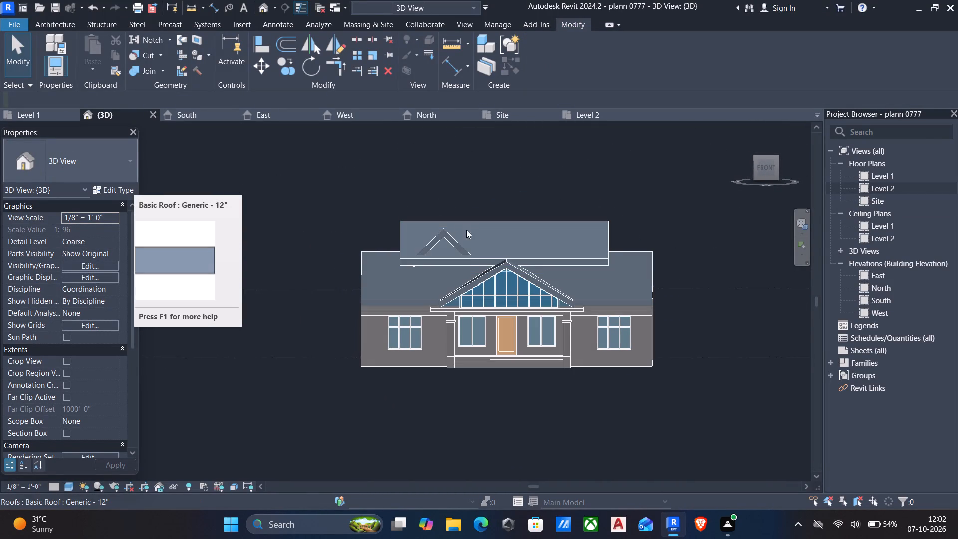
pyautogui.scroll(-3, 424, 257)
pyautogui.moveTo(424, 257); pyautogui.dragTo(588, 364, button='middle')
pyautogui.scroll(4, 557, 327)
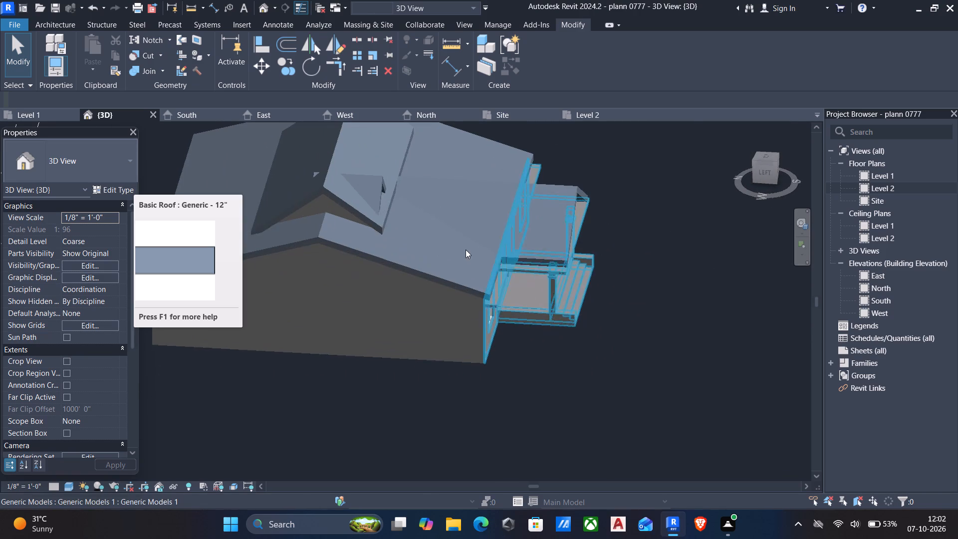
pyautogui.keyDown('shift'); pyautogui.scroll(-1, 498, 287); pyautogui.keyUp('shift')
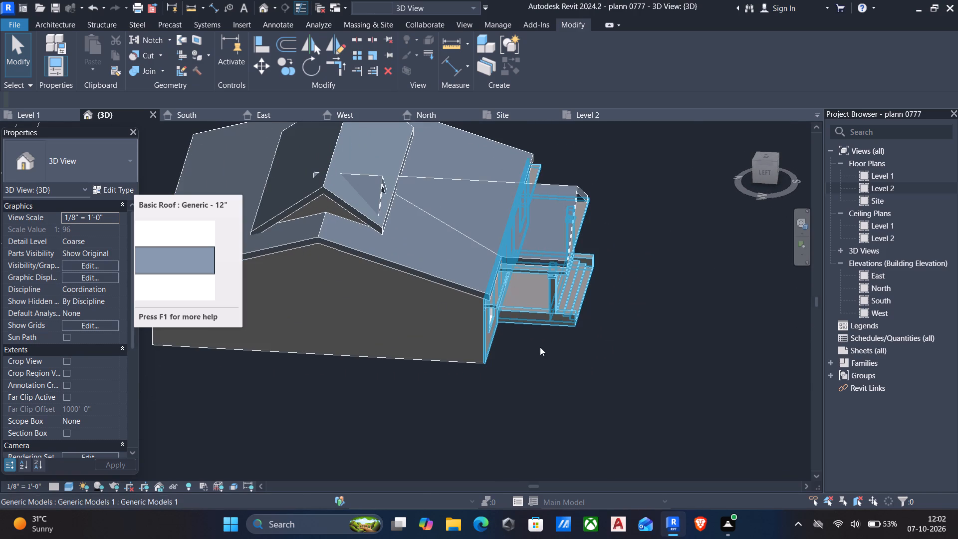
pyautogui.moveTo(500, 308); pyautogui.dragTo(665, 440, button='middle')
pyautogui.scroll(1, 623, 349)
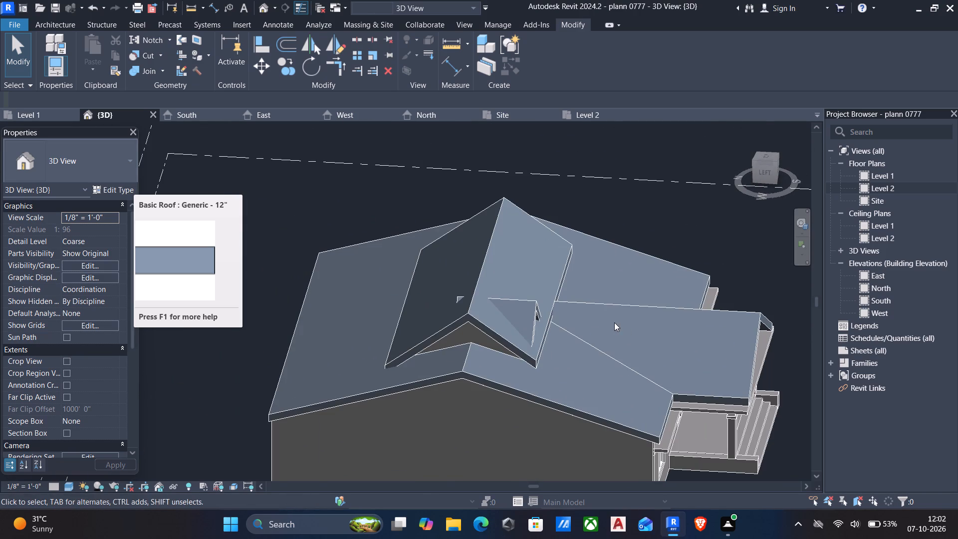
# Raise the west dormer roof in the South elevation to a base offset of 8' 6" from Level 2.
pyautogui.click(536, 310)
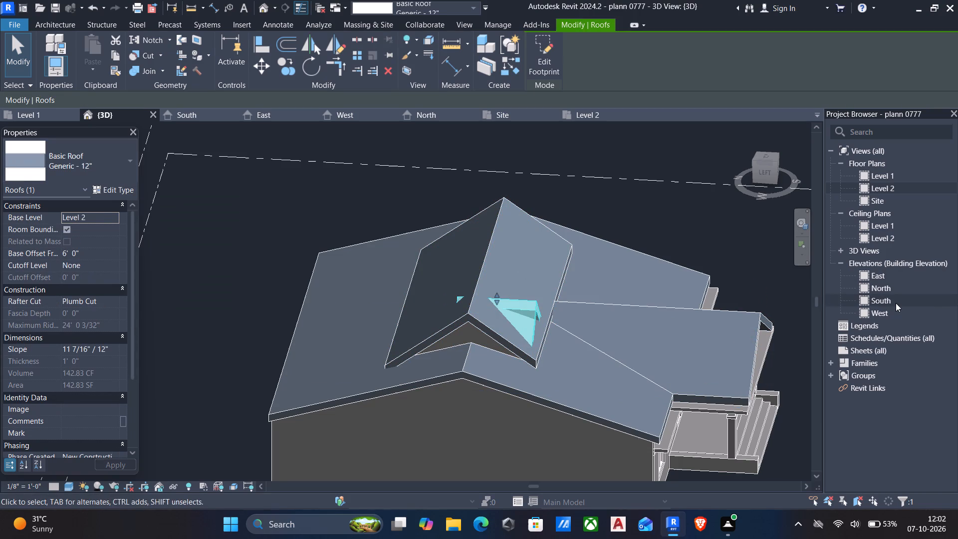
pyautogui.doubleClick(896, 303)
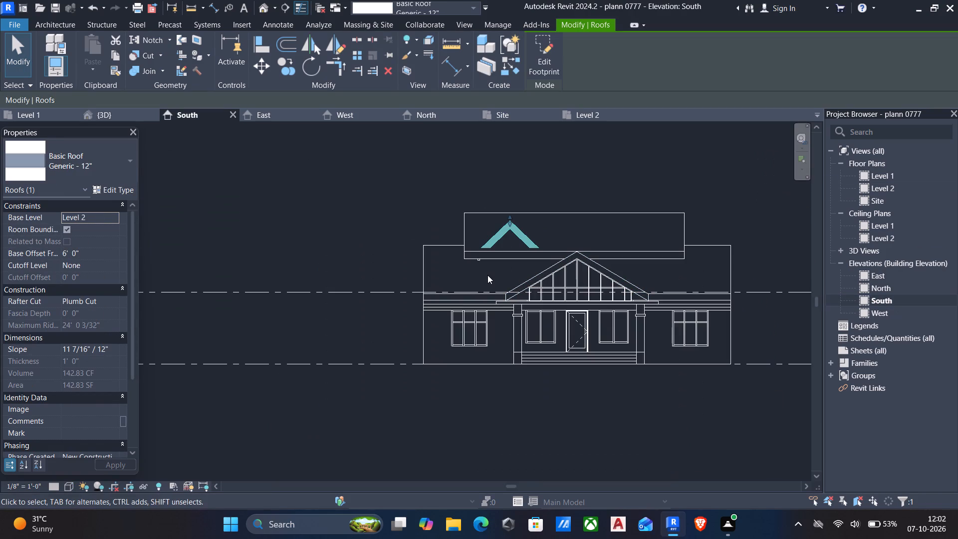
pyautogui.press('Up')
pyautogui.press('Up')
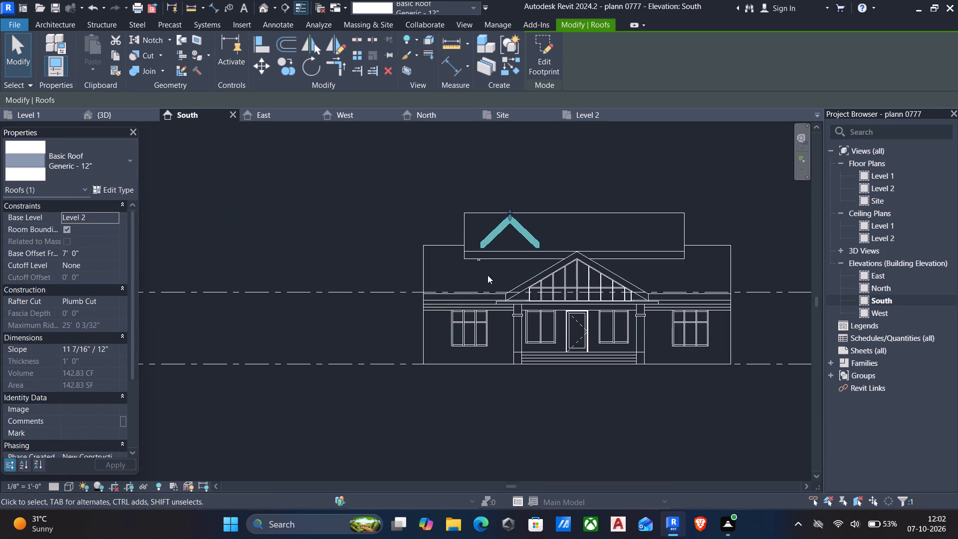
pyautogui.press('Up')
pyautogui.press('Up')
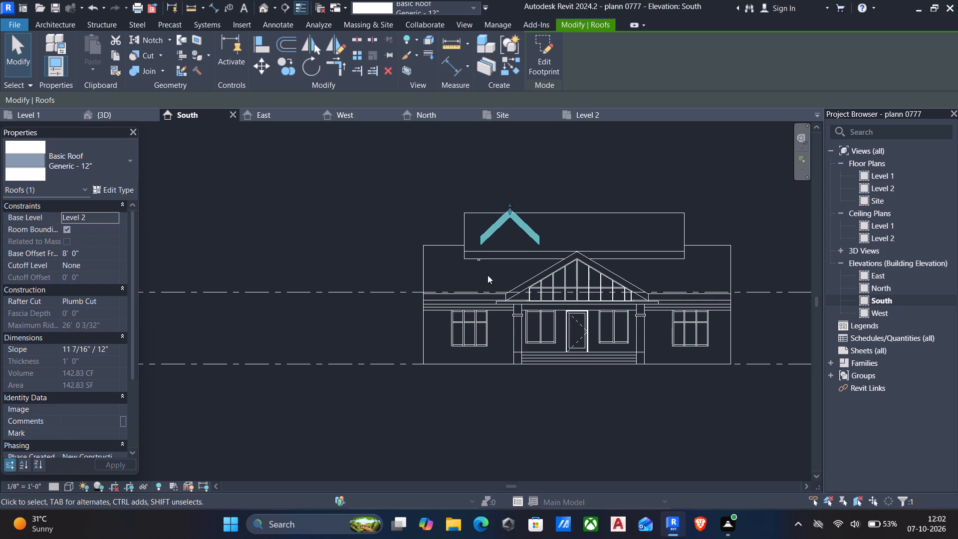
pyautogui.press('Up')
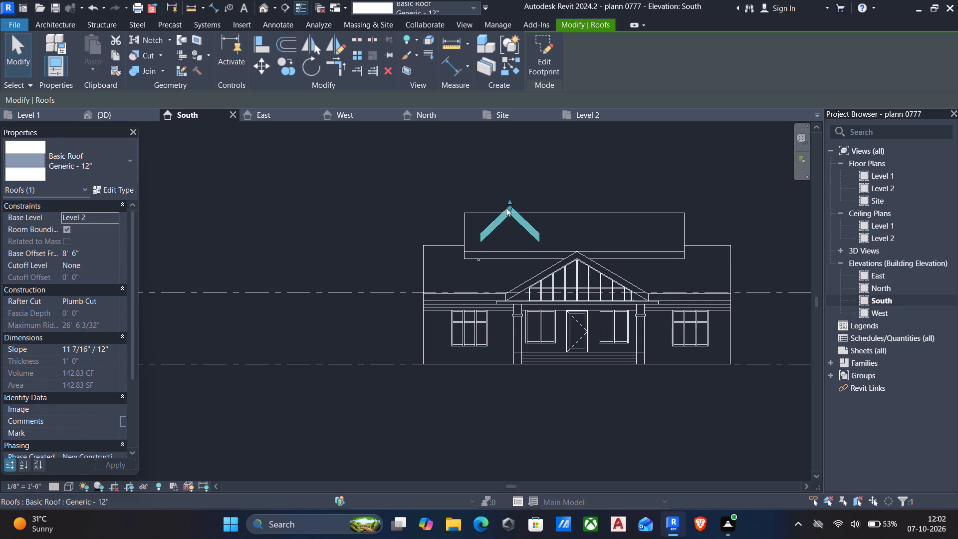
pyautogui.press('Escape')
pyautogui.scroll(-4, 420, 241)
pyautogui.keyDown('shift'); pyautogui.moveTo(418, 242); pyautogui.dragTo(387, 264, button='middle'); pyautogui.keyUp('shift')
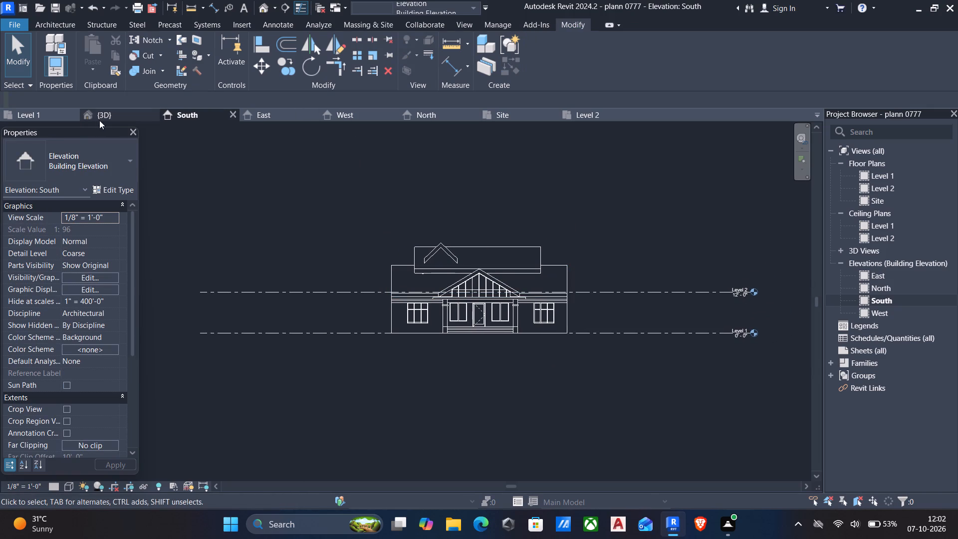
# Examine the raised west dormer in 3D from the rear, west and front, checking its fit against the upper roof's ridge and slopes.
pyautogui.click(100, 117)
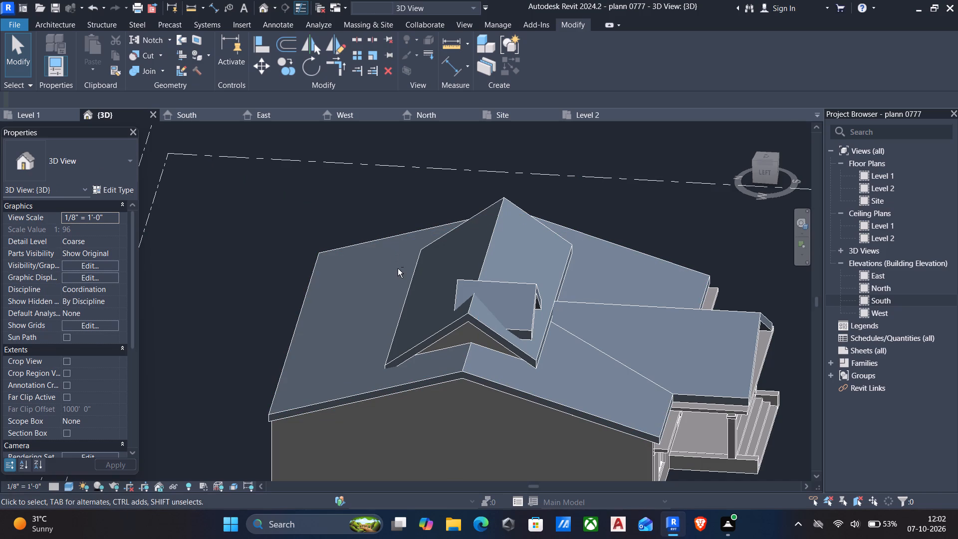
pyautogui.scroll(-1, 410, 301)
pyautogui.moveTo(406, 307); pyautogui.dragTo(501, 295, button='middle')
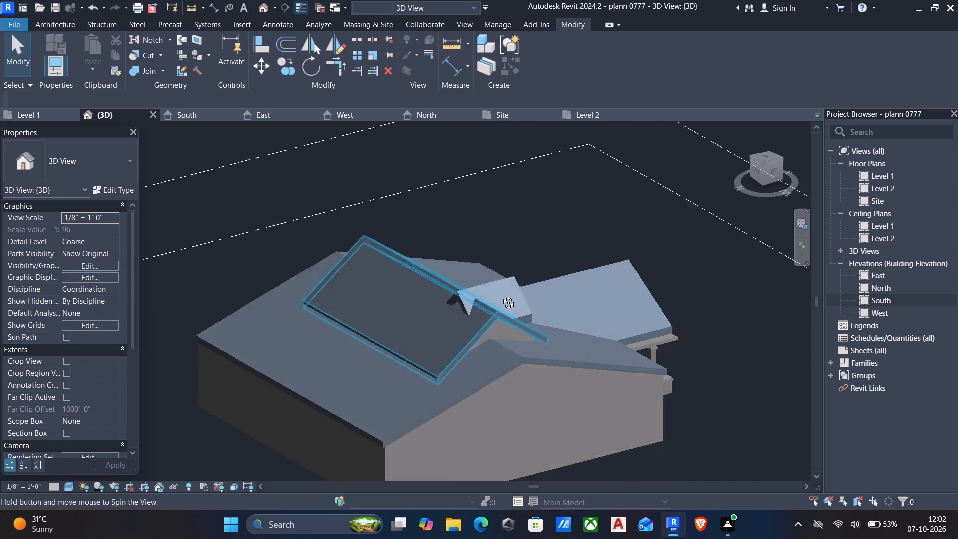
pyautogui.moveTo(501, 295); pyautogui.dragTo(535, 293, button='middle')
pyautogui.scroll(4, 527, 301)
pyautogui.scroll(-3, 455, 298)
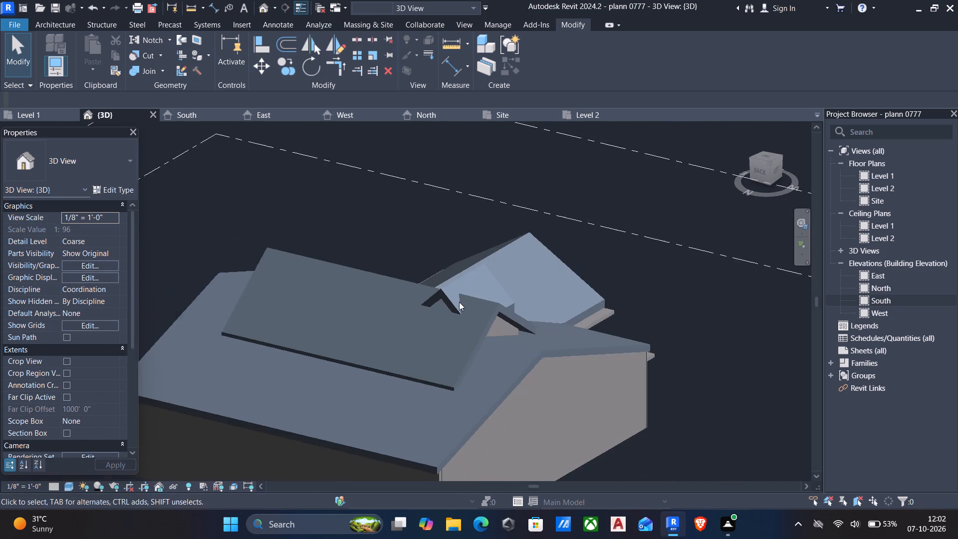
pyautogui.moveTo(459, 302); pyautogui.dragTo(403, 290, button='middle')
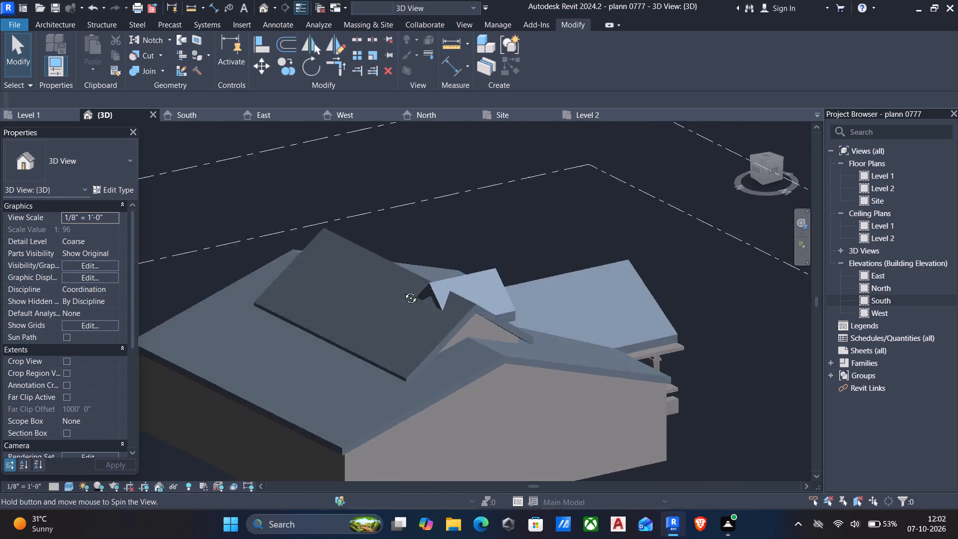
pyautogui.moveTo(403, 290); pyautogui.dragTo(291, 265, button='middle')
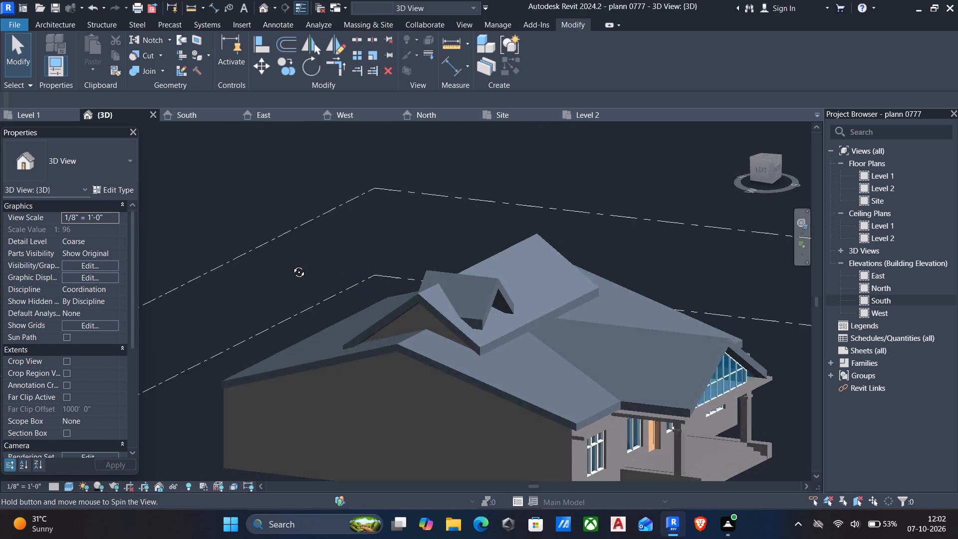
pyautogui.moveTo(291, 265); pyautogui.dragTo(261, 214, button='middle')
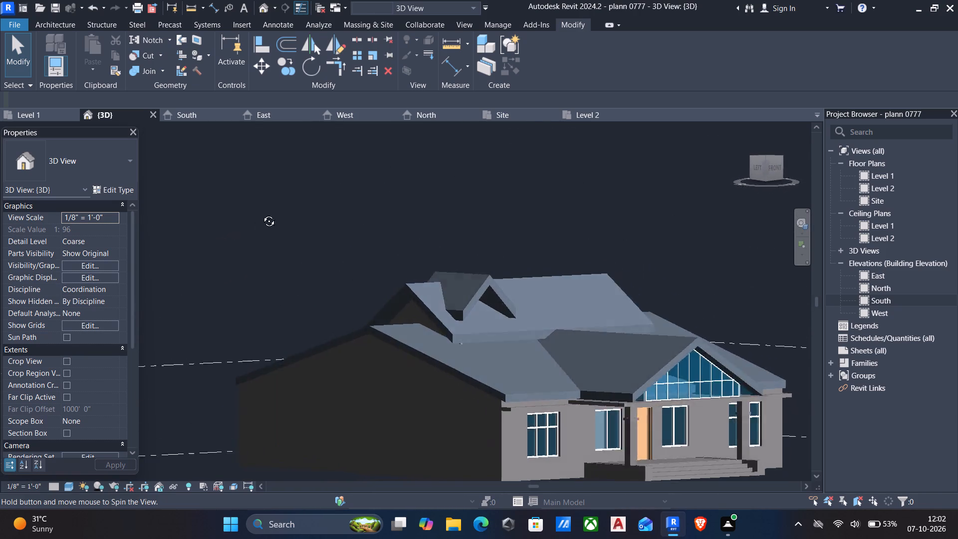
pyautogui.moveTo(261, 214); pyautogui.dragTo(172, 235, button='middle')
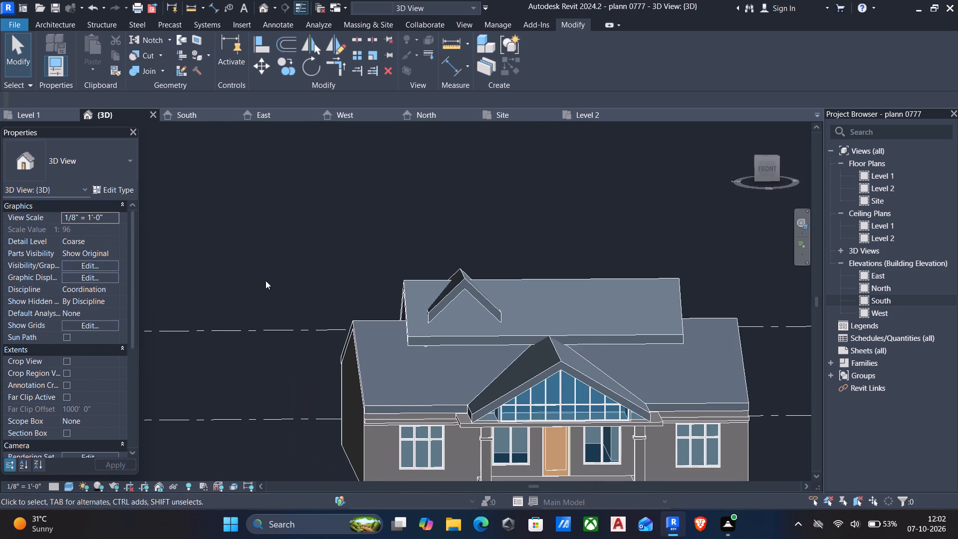
pyautogui.keyDown('shift'); pyautogui.moveTo(271, 281); pyautogui.dragTo(584, 324, button='middle'); pyautogui.keyUp('shift')
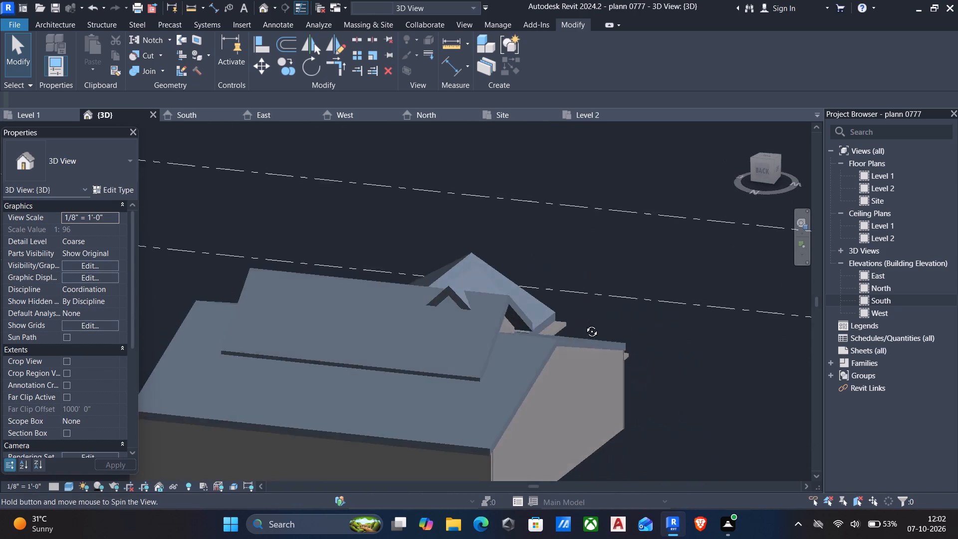
pyautogui.keyDown('shift'); pyautogui.moveTo(584, 324); pyautogui.dragTo(295, 305, button='middle'); pyautogui.keyUp('shift')
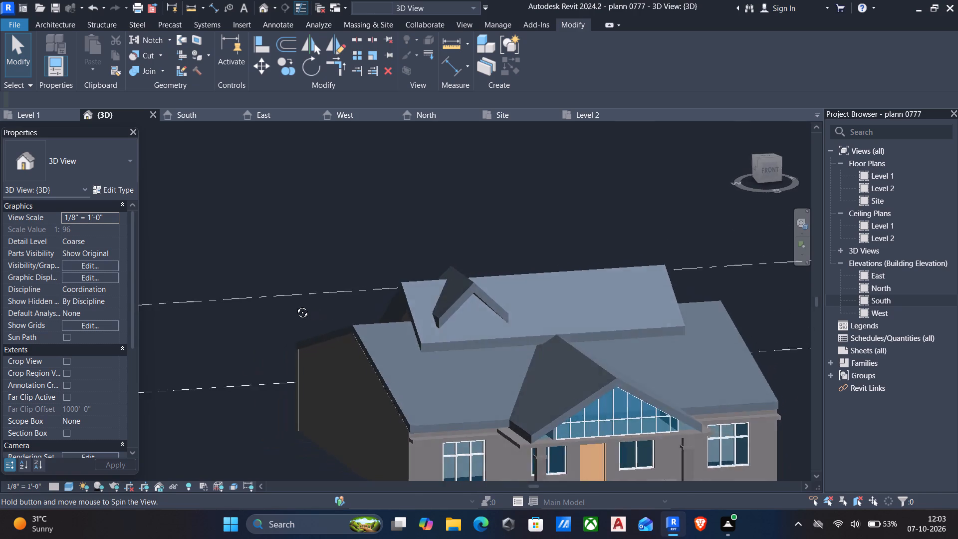
pyautogui.keyDown('shift'); pyautogui.moveTo(295, 305); pyautogui.dragTo(268, 257, button='middle'); pyautogui.keyUp('shift')
pyautogui.keyDown('shift'); pyautogui.moveTo(268, 257); pyautogui.dragTo(311, 261, button='middle'); pyautogui.keyUp('shift')
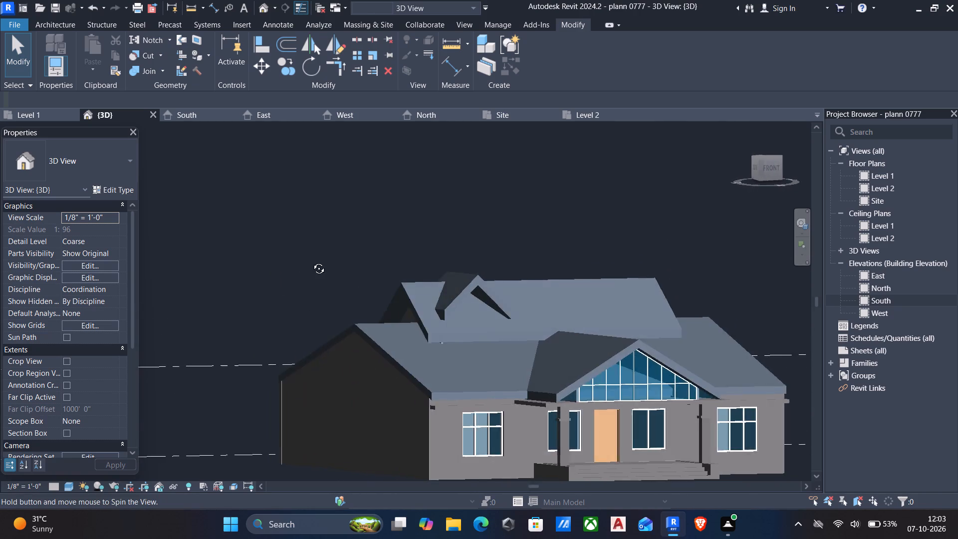
pyautogui.keyDown('shift'); pyautogui.moveTo(311, 261); pyautogui.dragTo(425, 281, button='middle'); pyautogui.keyUp('shift')
pyautogui.scroll(4, 425, 281)
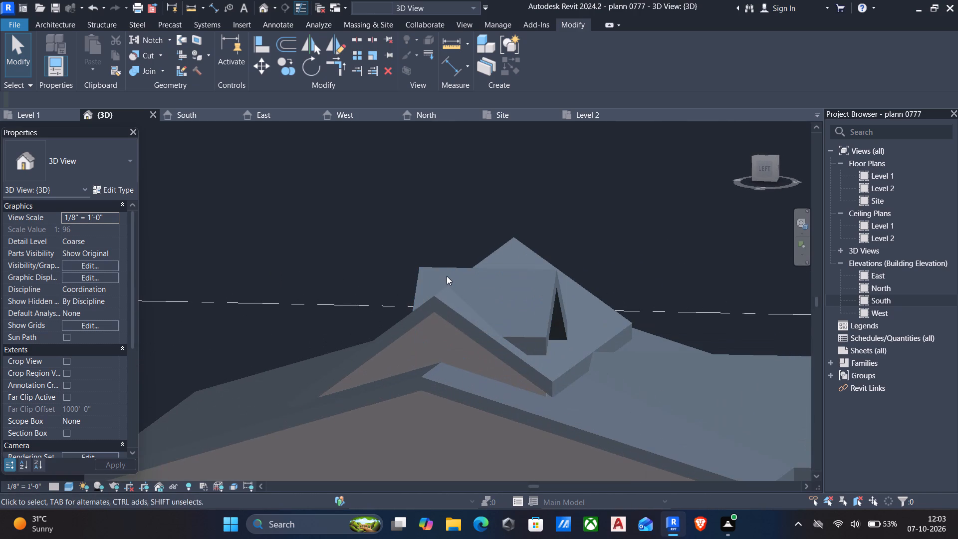
# Check the west dormer's position relative to the upper roof in the Site floor plan, comparing it with the Level 2 plan.
pyautogui.doubleClick(891, 201)
pyautogui.scroll(-6, 706, 280)
pyautogui.scroll(1, 649, 276)
pyautogui.scroll(-3, 631, 265)
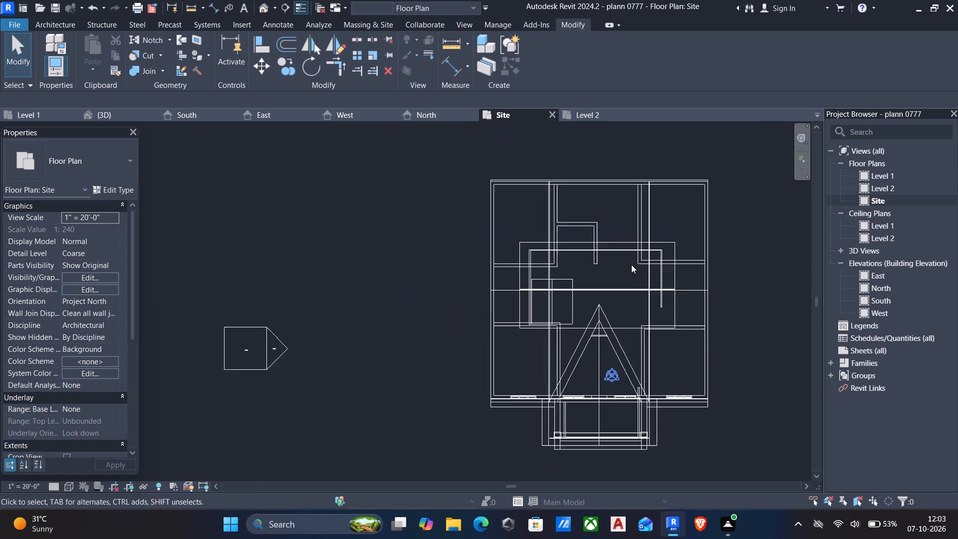
pyautogui.moveTo(610, 247); pyautogui.dragTo(574, 248, button='middle')
pyautogui.scroll(4, 574, 248)
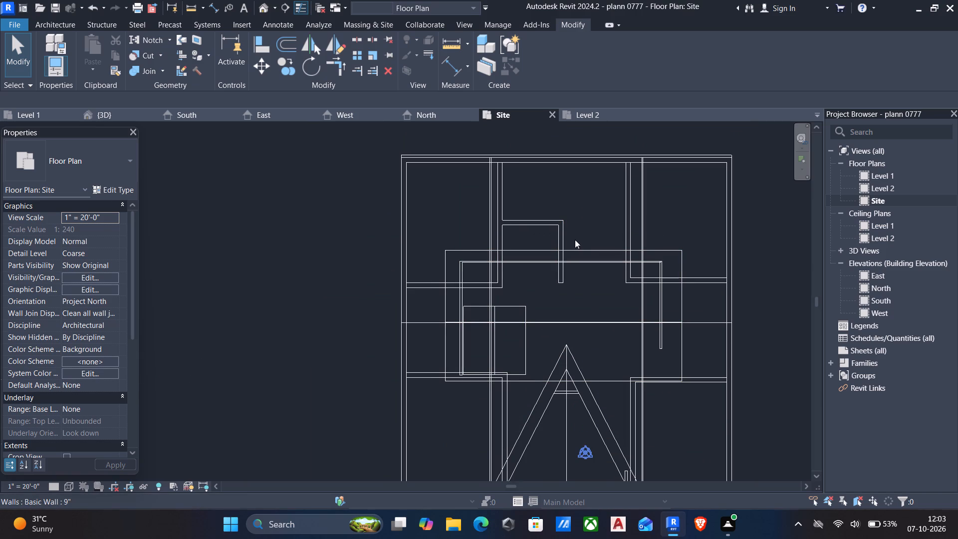
pyautogui.scroll(-1, 579, 242)
pyautogui.scroll(-4, 557, 330)
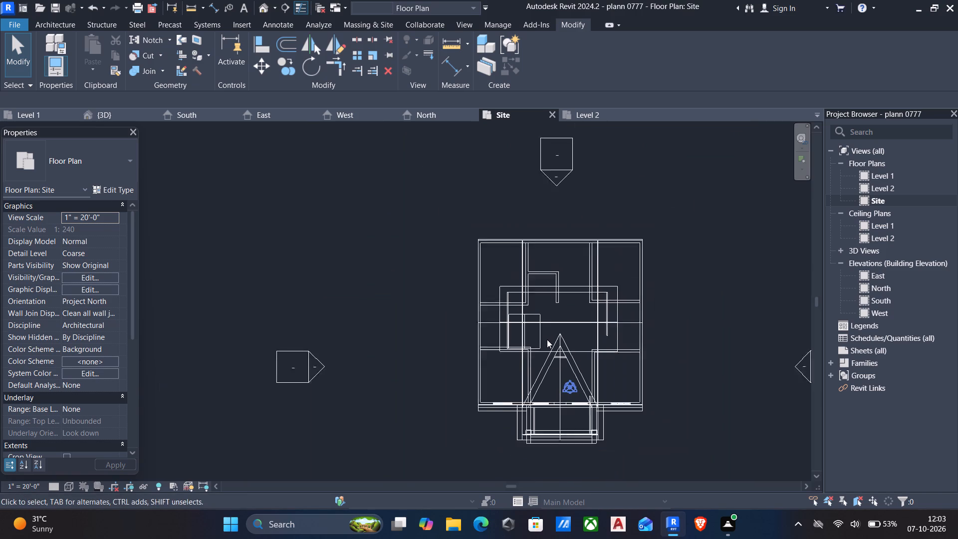
pyautogui.scroll(-1, 547, 339)
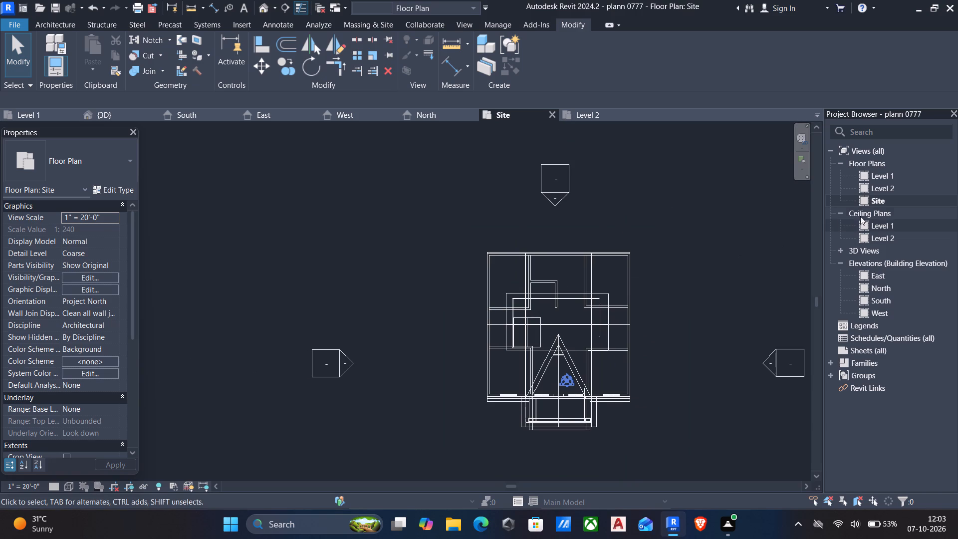
pyautogui.doubleClick(885, 188)
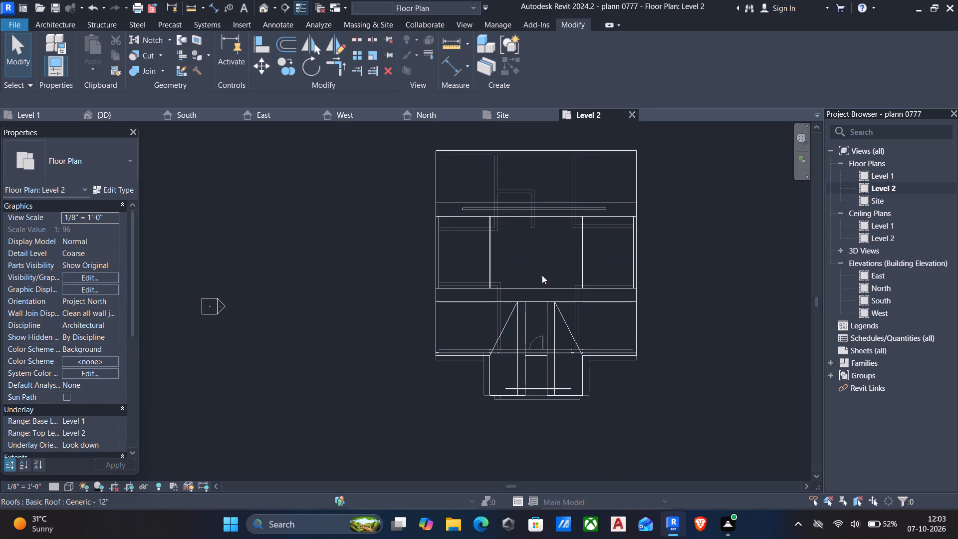
pyautogui.doubleClick(886, 202)
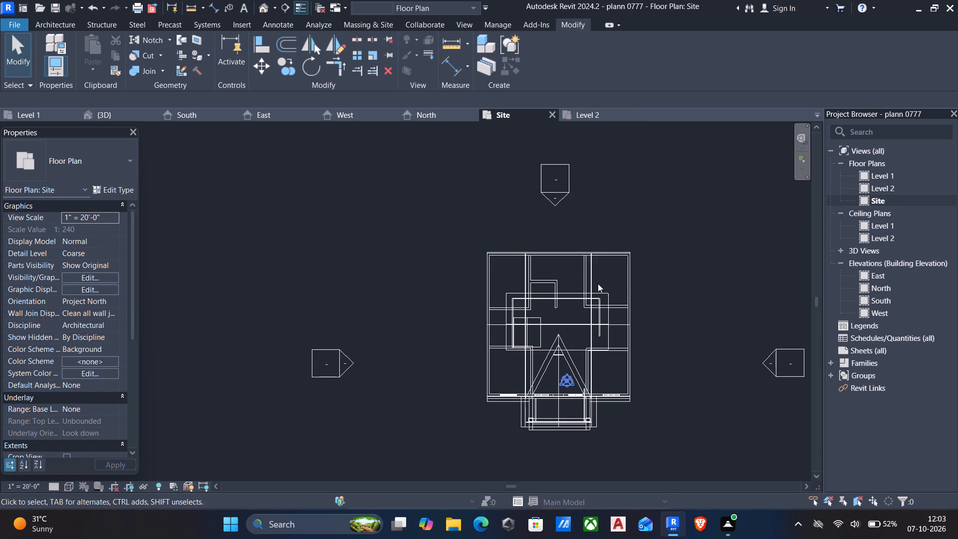
pyautogui.press('Escape')
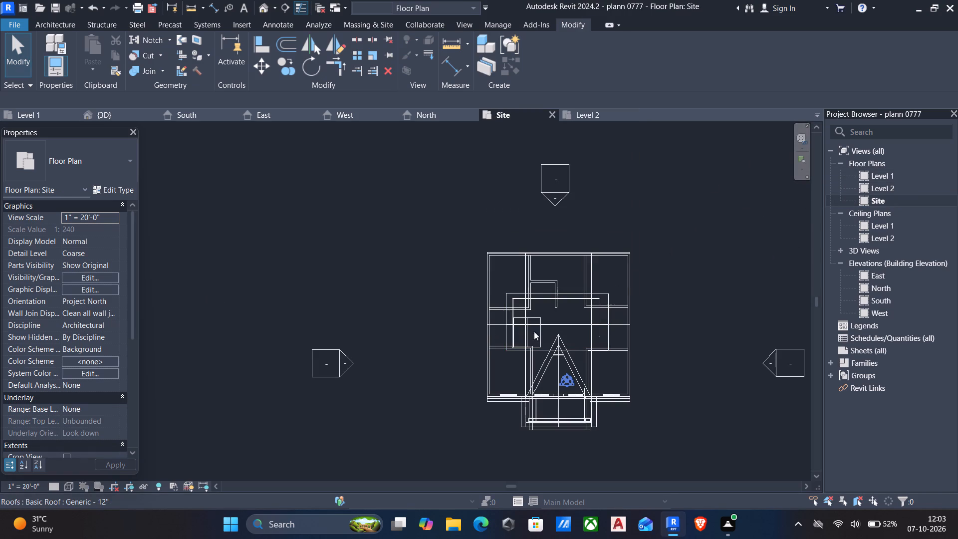
# Examine the west dormer roof's footprint in the Site plan against the surrounding walls and upper roof outline.
pyautogui.click(536, 332)
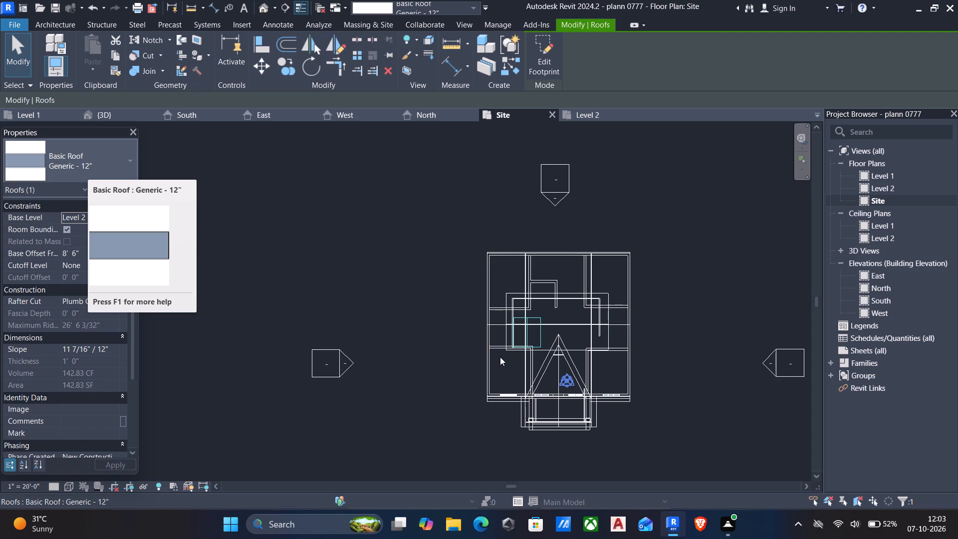
pyautogui.scroll(-2, 470, 365)
pyautogui.scroll(3, 511, 377)
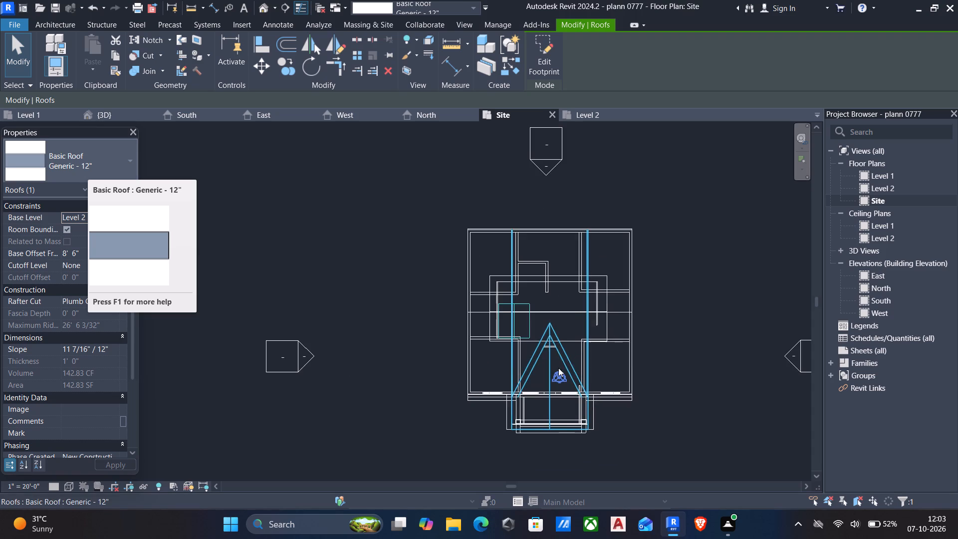
pyautogui.moveTo(566, 355); pyautogui.dragTo(503, 352, button='middle')
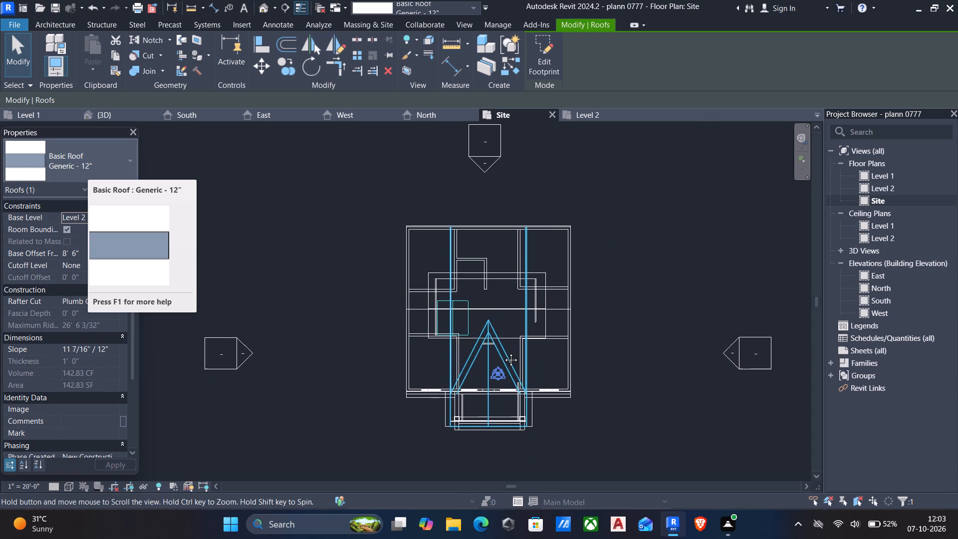
pyautogui.moveTo(503, 352); pyautogui.dragTo(496, 354, button='middle')
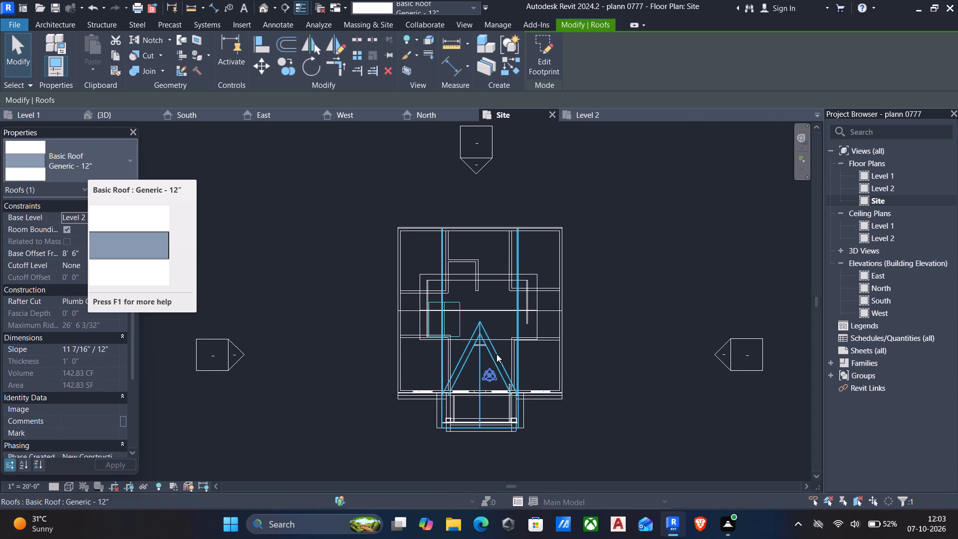
pyautogui.middleClick(496, 354)
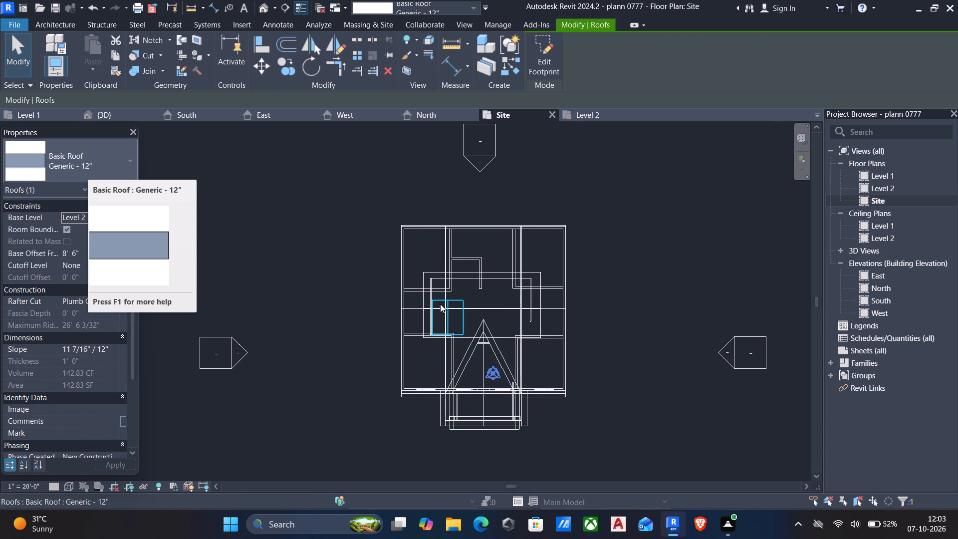
pyautogui.moveTo(335, 266); pyautogui.dragTo(339, 267)
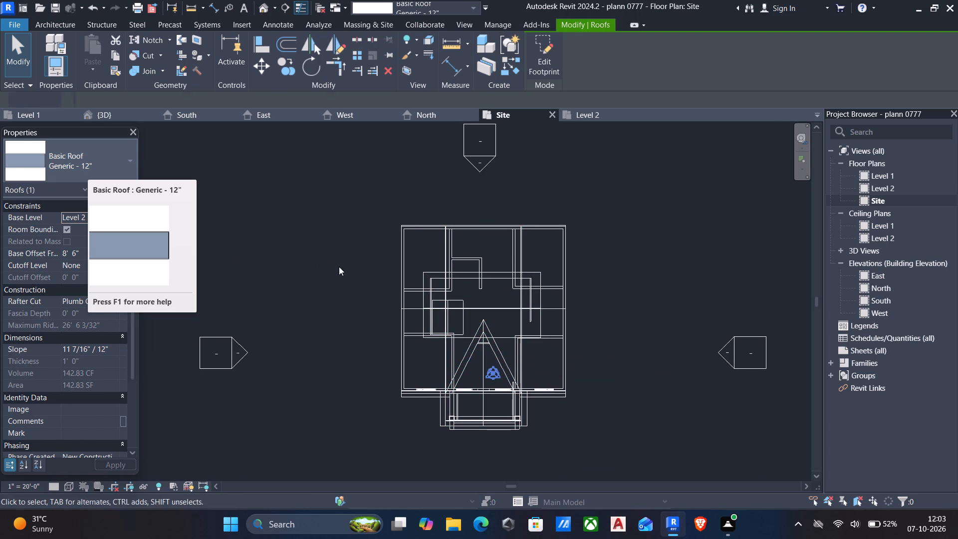
pyautogui.moveTo(339, 267); pyautogui.dragTo(501, 363)
pyautogui.press('Escape')
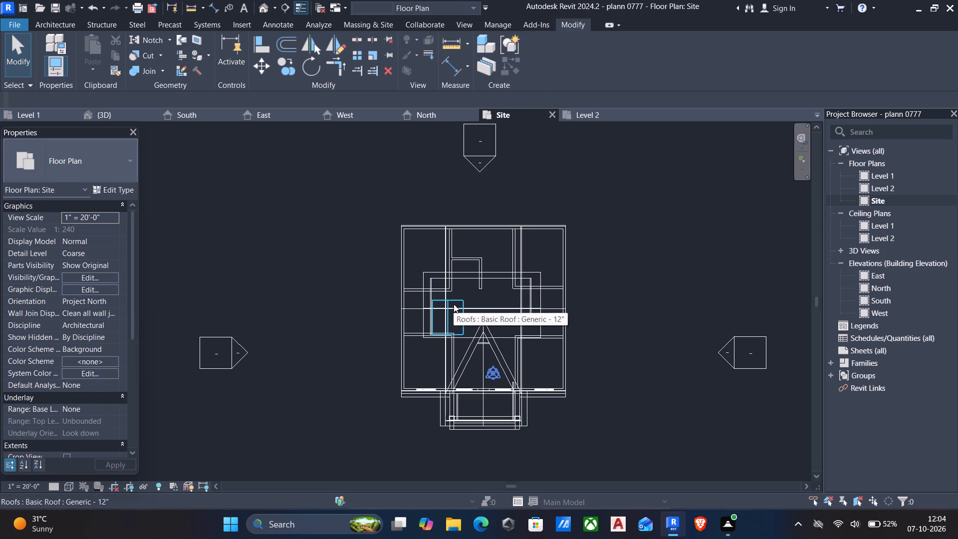
# Compare the selected west dormer roof's placement across the 3D view and the Level 2, Level 1 and Site plans.
pyautogui.click(454, 304)
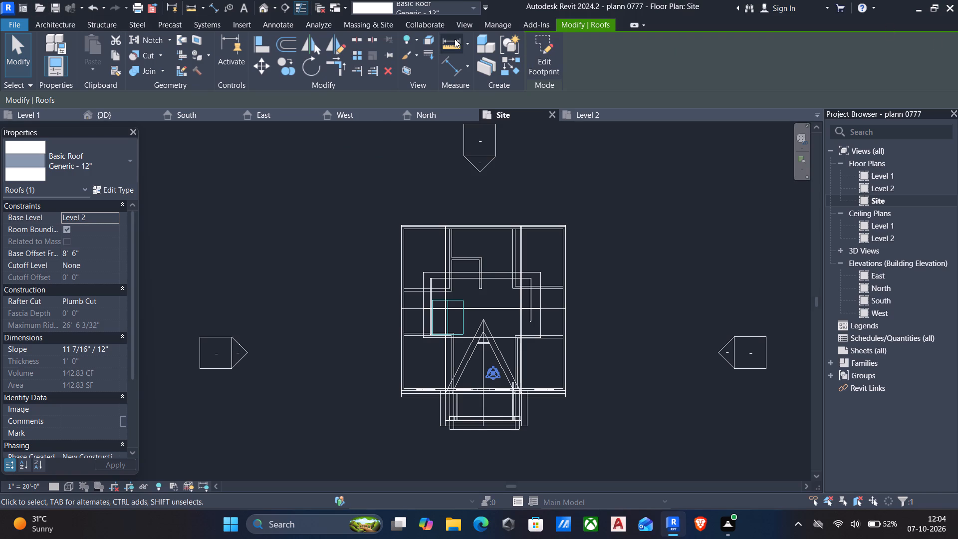
pyautogui.click(36, 21)
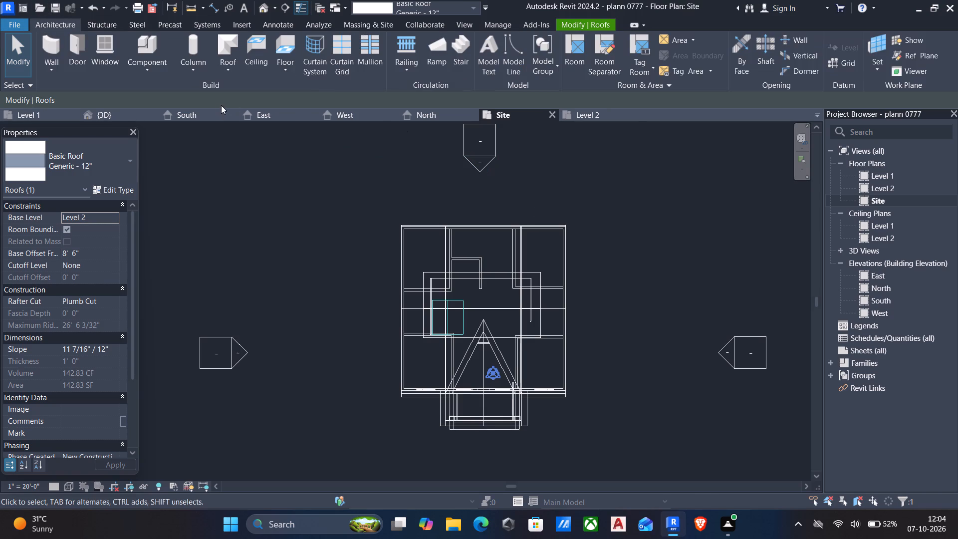
pyautogui.click(130, 111)
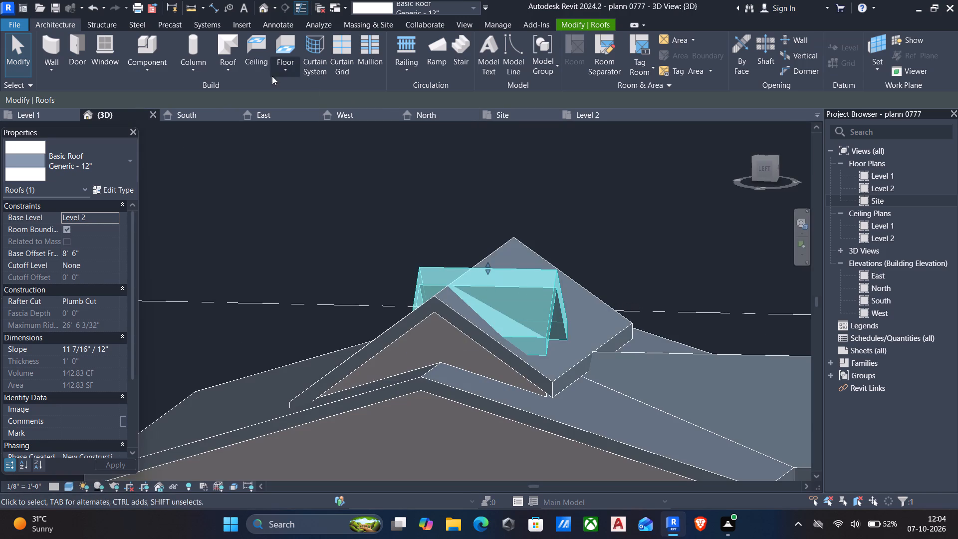
pyautogui.scroll(-4, 587, 166)
pyautogui.keyDown('shift'); pyautogui.moveTo(587, 166); pyautogui.dragTo(423, 185, button='middle'); pyautogui.keyUp('shift')
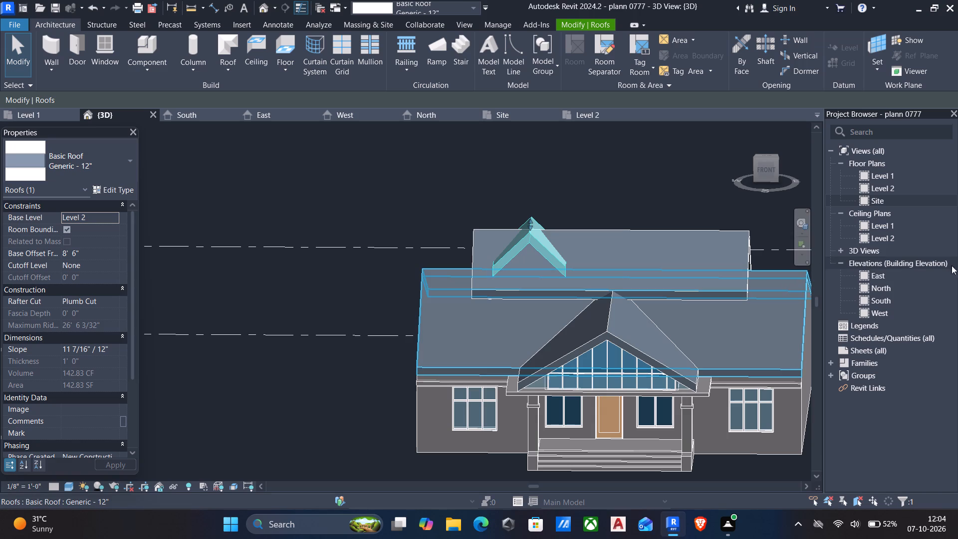
pyautogui.doubleClick(897, 189)
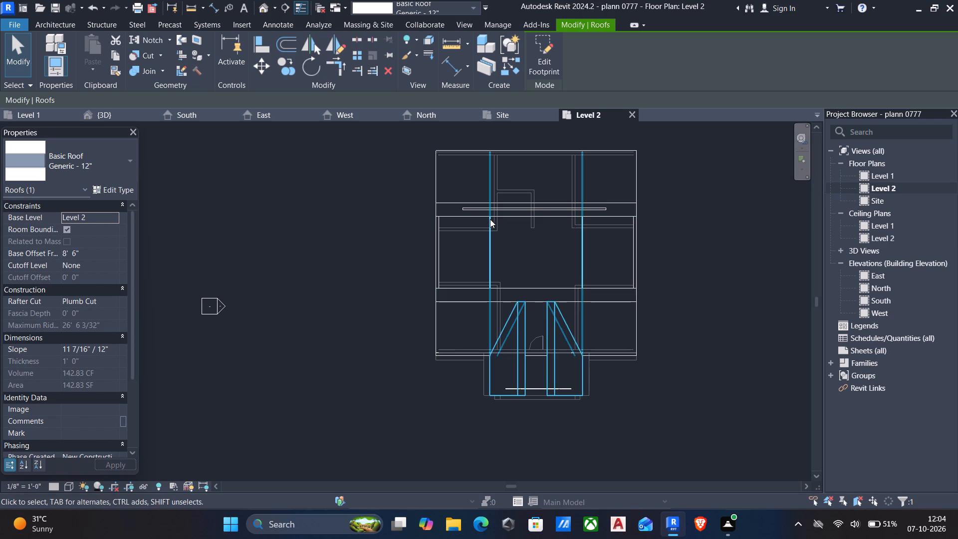
pyautogui.doubleClick(884, 198)
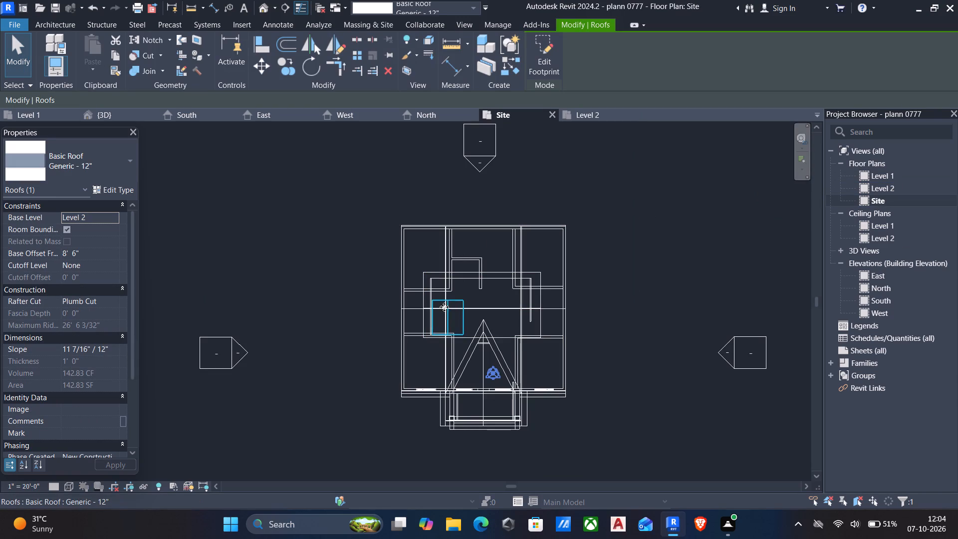
pyautogui.doubleClick(896, 185)
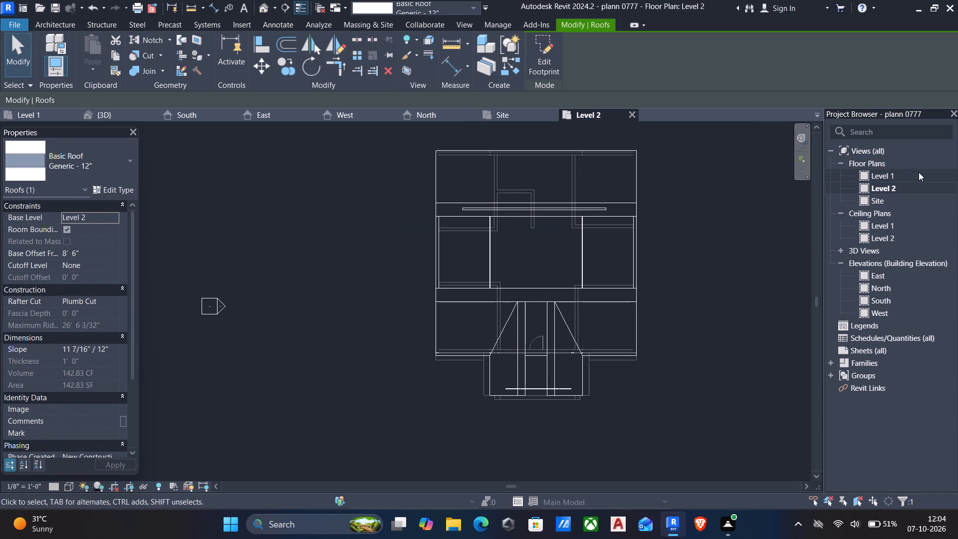
pyautogui.doubleClick(919, 172)
pyautogui.scroll(-5, 385, 255)
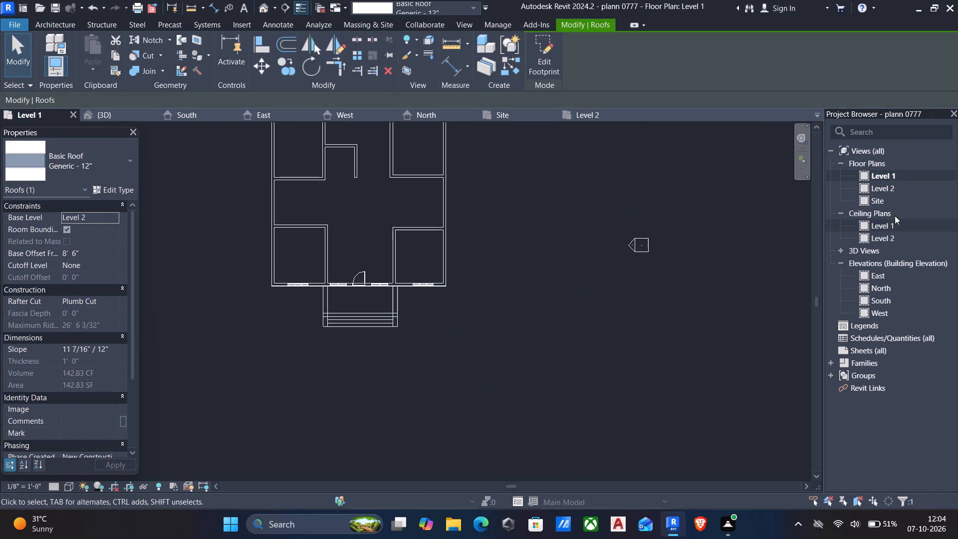
pyautogui.doubleClick(894, 203)
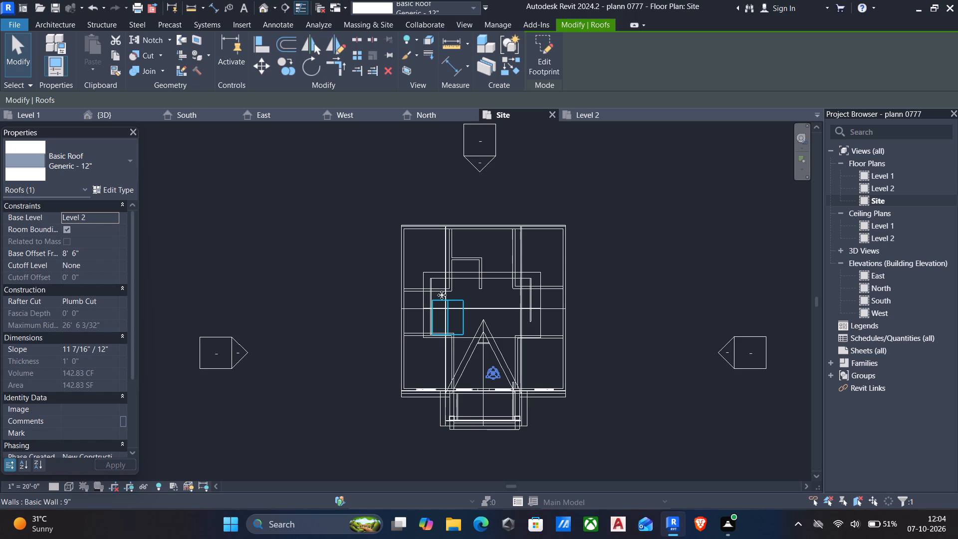
# Draw a rectangle of 4" walls, 7' 0" high and about 9' long north-south, just inside the west dormer roof's outline in the Site plan.
pyautogui.scroll(4, 453, 308)
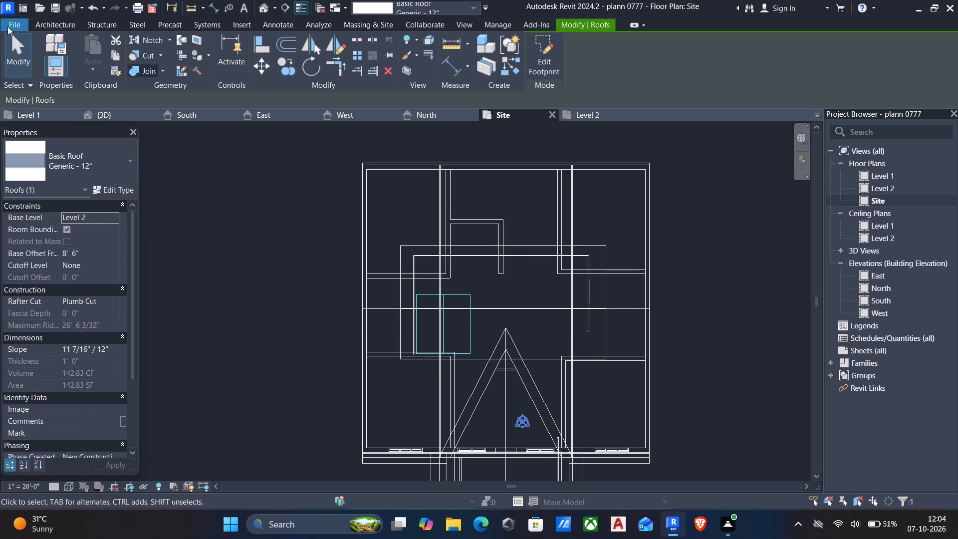
pyautogui.write('wa')
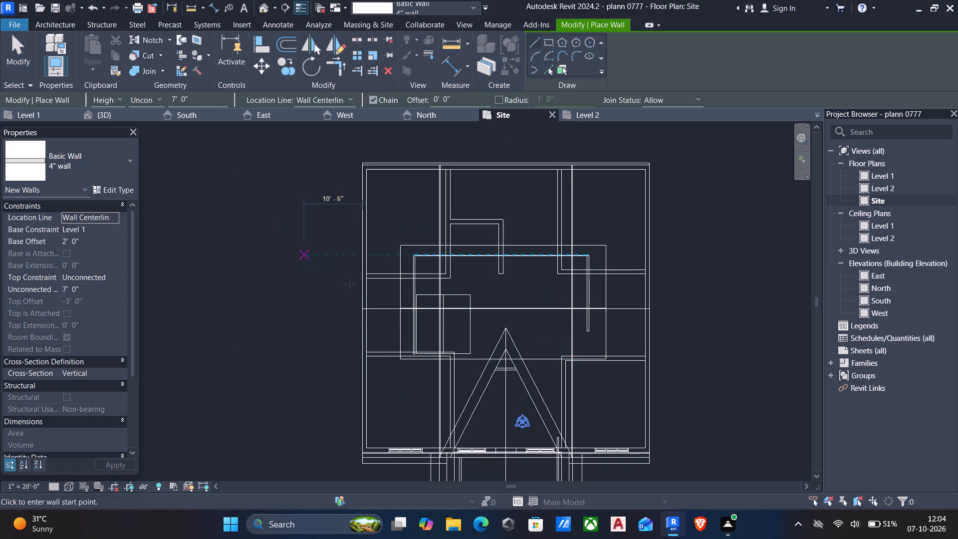
pyautogui.scroll(10, 446, 313)
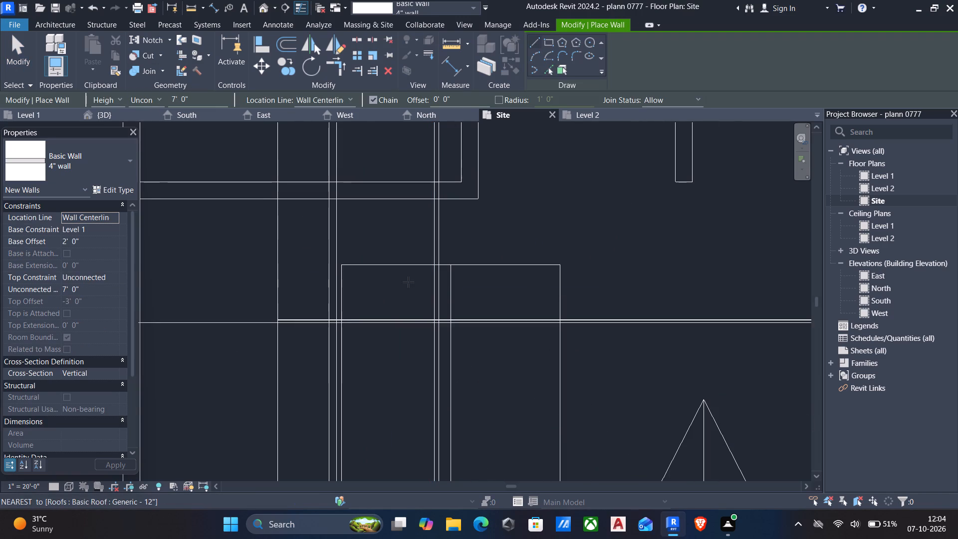
pyautogui.click(353, 284)
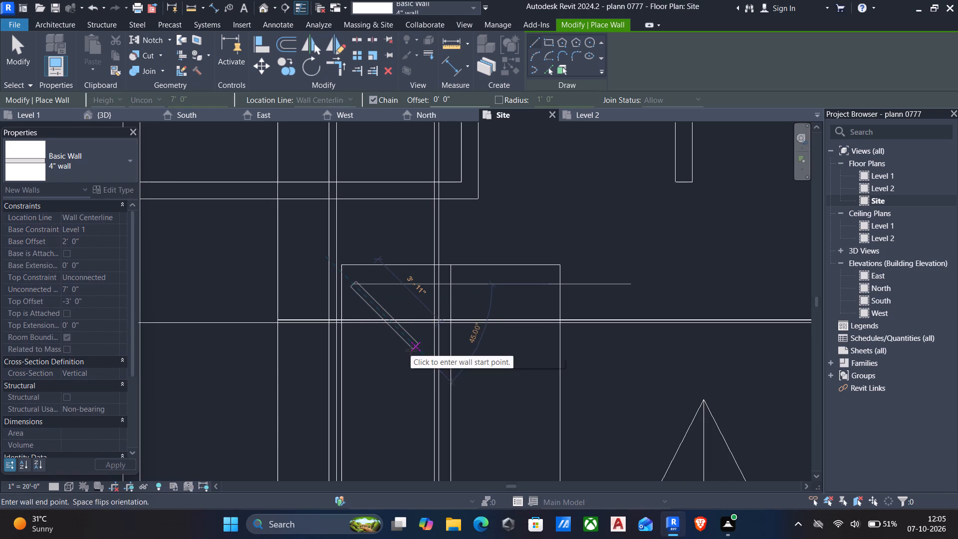
pyautogui.press('Escape')
pyautogui.click(551, 43)
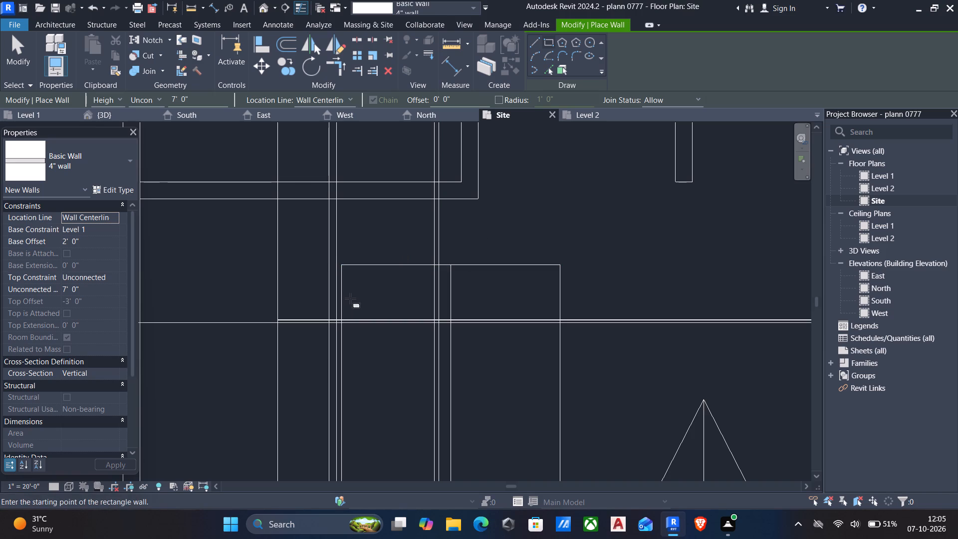
pyautogui.click(354, 282)
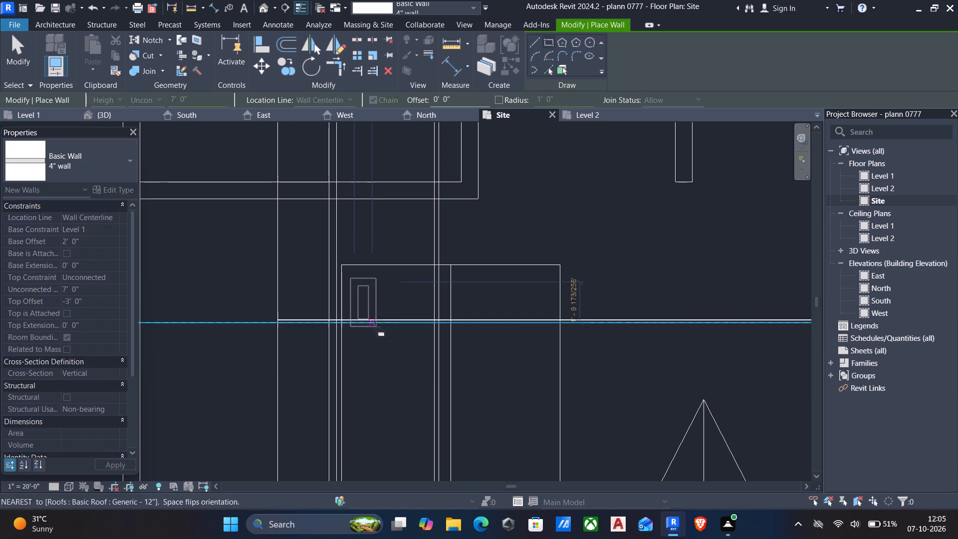
pyautogui.scroll(-3, 409, 347)
pyautogui.moveTo(409, 347); pyautogui.dragTo(408, 322, button='middle')
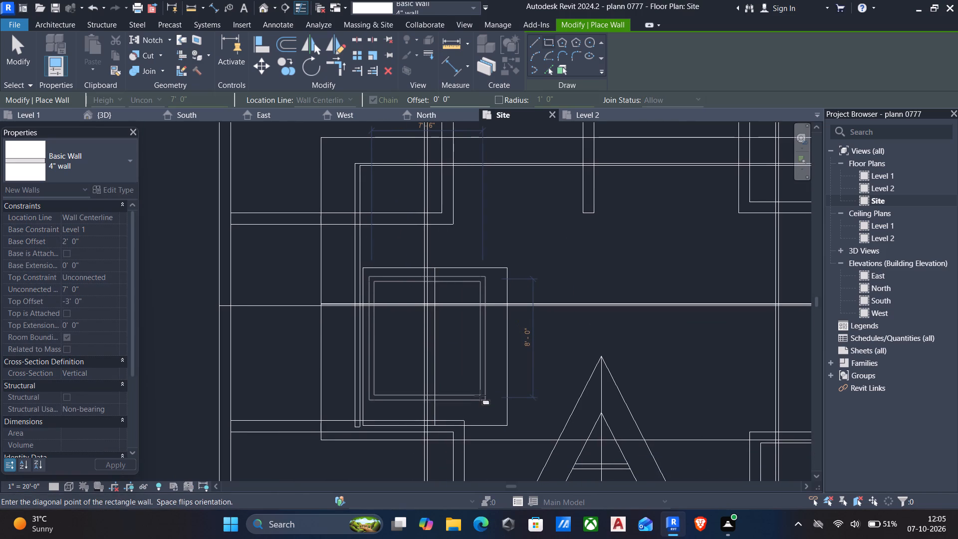
pyautogui.scroll(2, 486, 410)
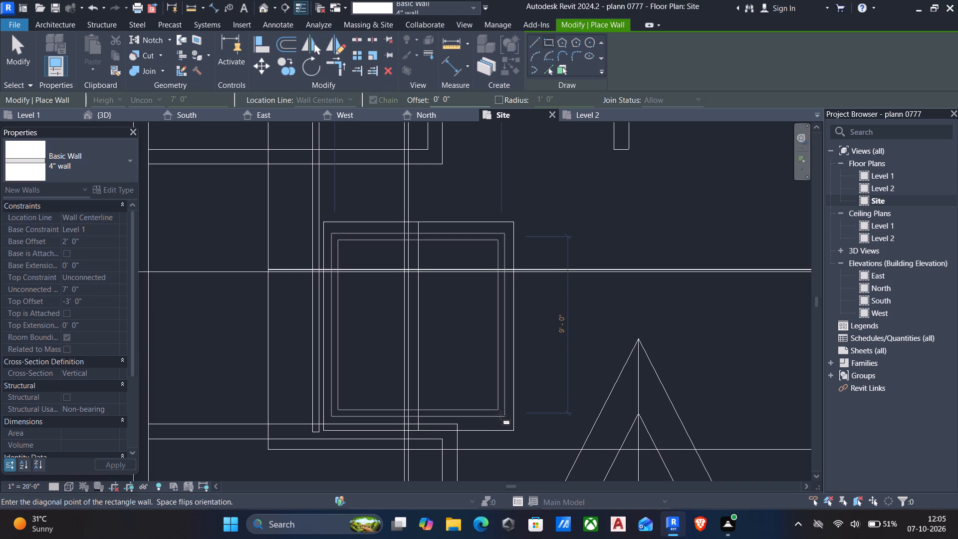
pyautogui.click(500, 418)
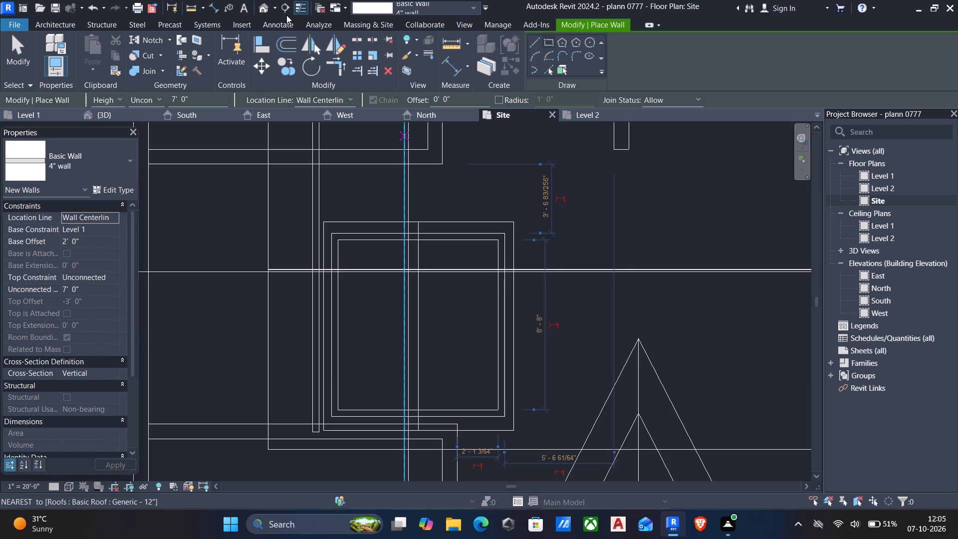
# Orbit the house in 3D to view it from below and locate the newly drawn rectangle of walls under the west dormer.
pyautogui.click(263, 8)
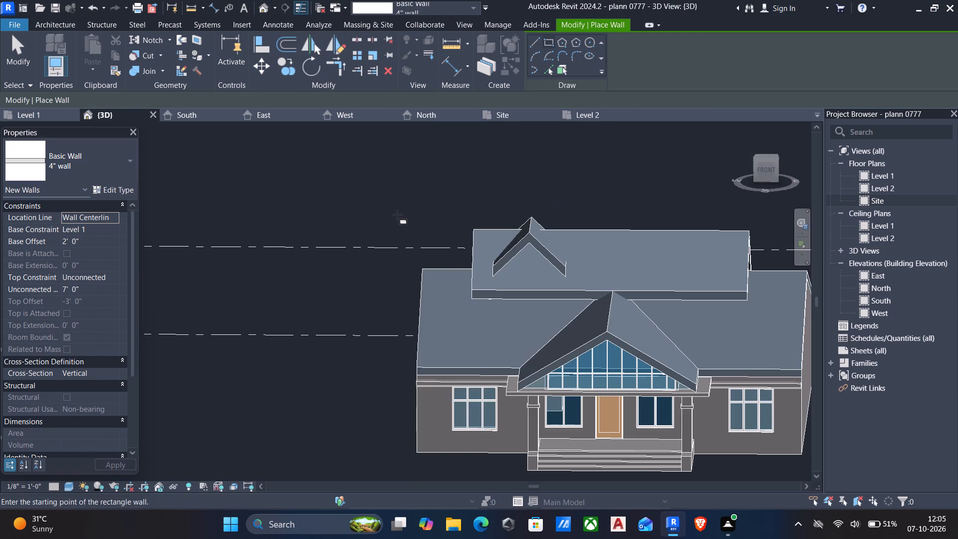
pyautogui.scroll(-1, 396, 229)
pyautogui.keyDown('shift'); pyautogui.moveTo(382, 245); pyautogui.dragTo(471, 204, button='middle'); pyautogui.keyUp('shift')
pyautogui.keyDown('shift'); pyautogui.scroll(-1, 384, 245); pyautogui.keyUp('shift')
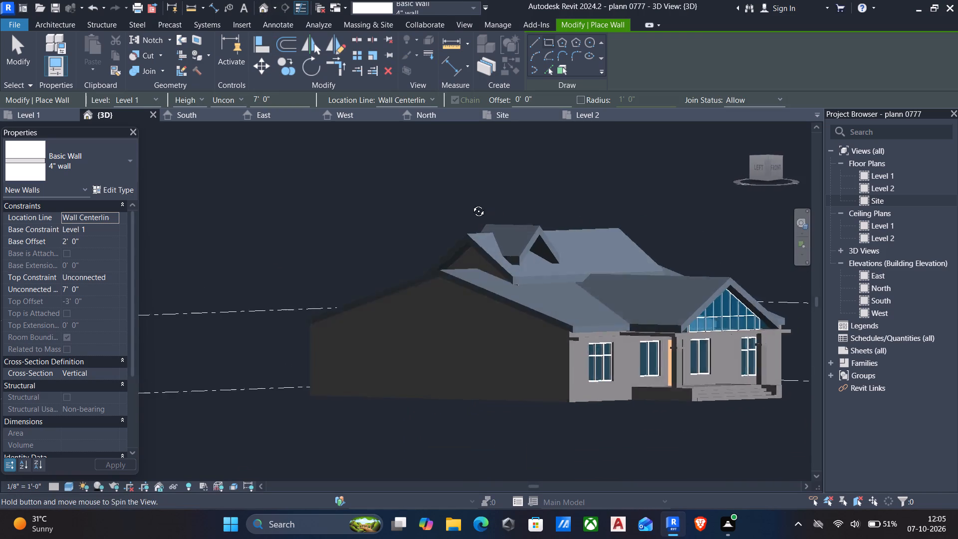
pyautogui.keyDown('shift'); pyautogui.moveTo(471, 204); pyautogui.dragTo(467, 164, button='middle'); pyautogui.keyUp('shift')
pyautogui.keyDown('shift'); pyautogui.moveTo(554, 256); pyautogui.dragTo(414, 179, button='middle'); pyautogui.keyUp('shift')
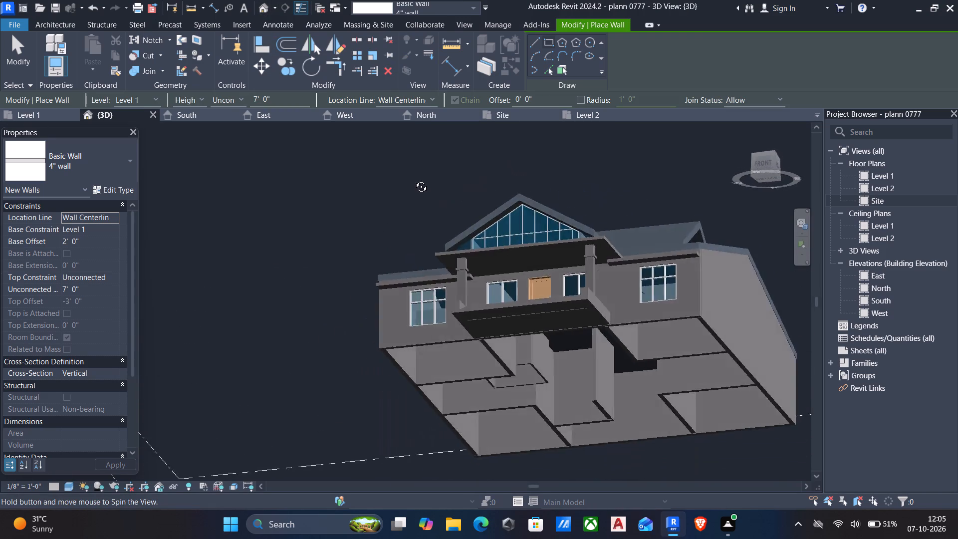
pyautogui.keyDown('shift'); pyautogui.moveTo(414, 179); pyautogui.dragTo(413, 179, button='middle'); pyautogui.keyUp('shift')
pyautogui.scroll(-1, 562, 349)
pyautogui.moveTo(566, 354); pyautogui.dragTo(338, 215, button='middle')
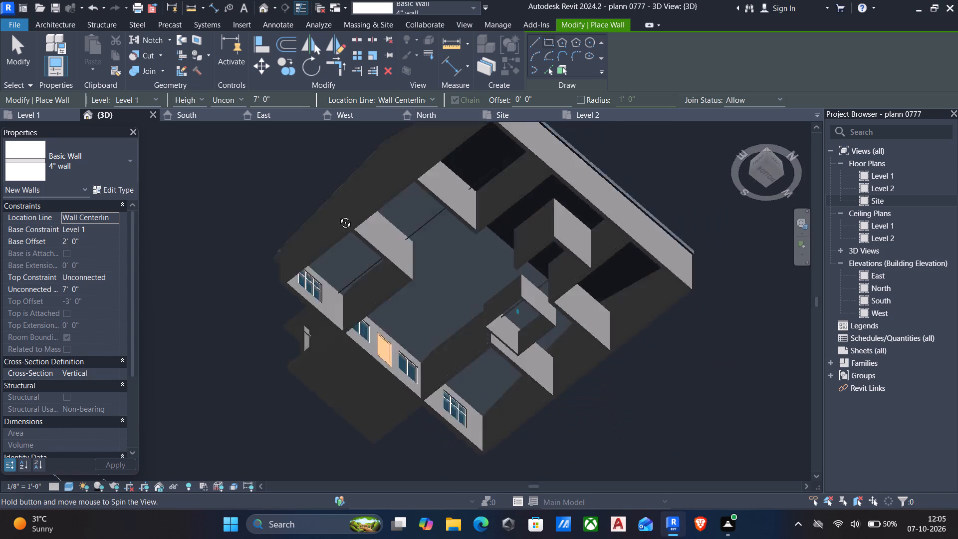
pyautogui.moveTo(338, 215); pyautogui.dragTo(579, 272, button='middle')
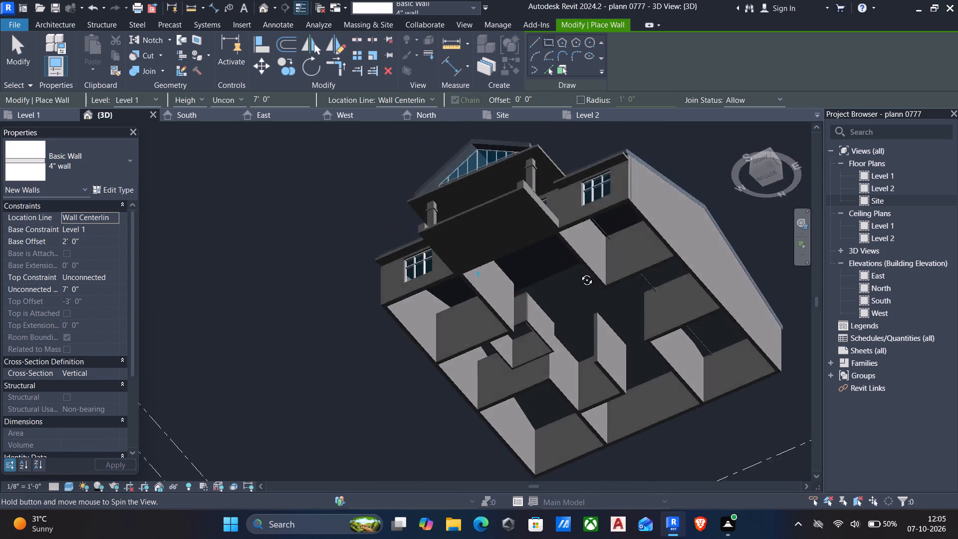
pyautogui.moveTo(579, 272); pyautogui.dragTo(633, 377, button='middle')
pyautogui.scroll(4, 541, 364)
pyautogui.press('Escape')
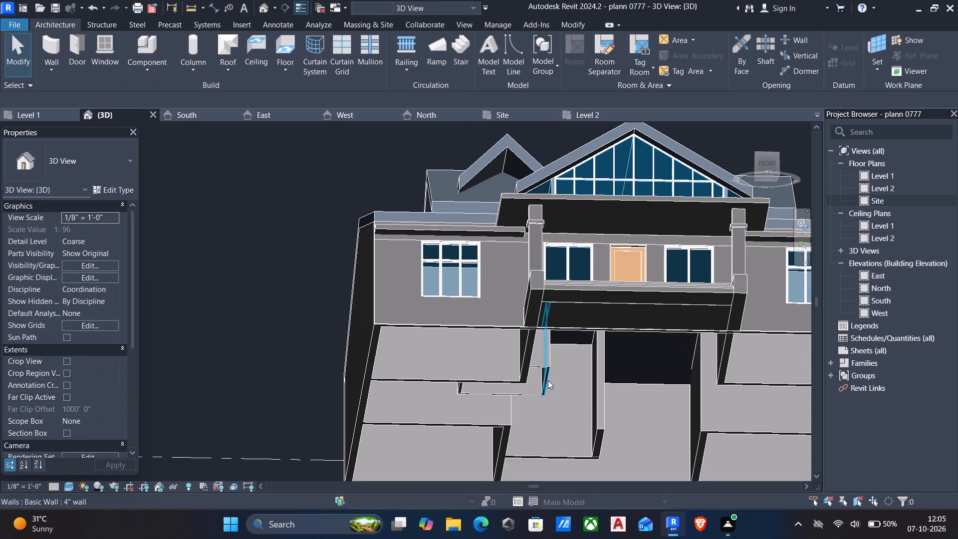
# Attach the tops of the four 4" walls to the west dormer roof.
pyautogui.click(548, 380)
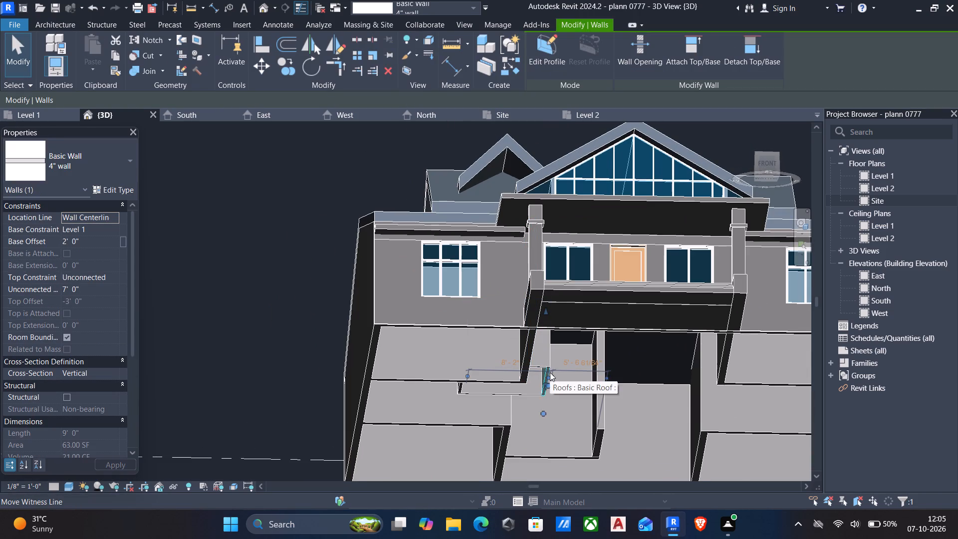
pyautogui.keyDown('ctrl'); pyautogui.scroll(3, 546, 373); pyautogui.keyUp('ctrl')
pyautogui.keyDown('ctrl'); pyautogui.click(540, 367); pyautogui.keyUp('ctrl')
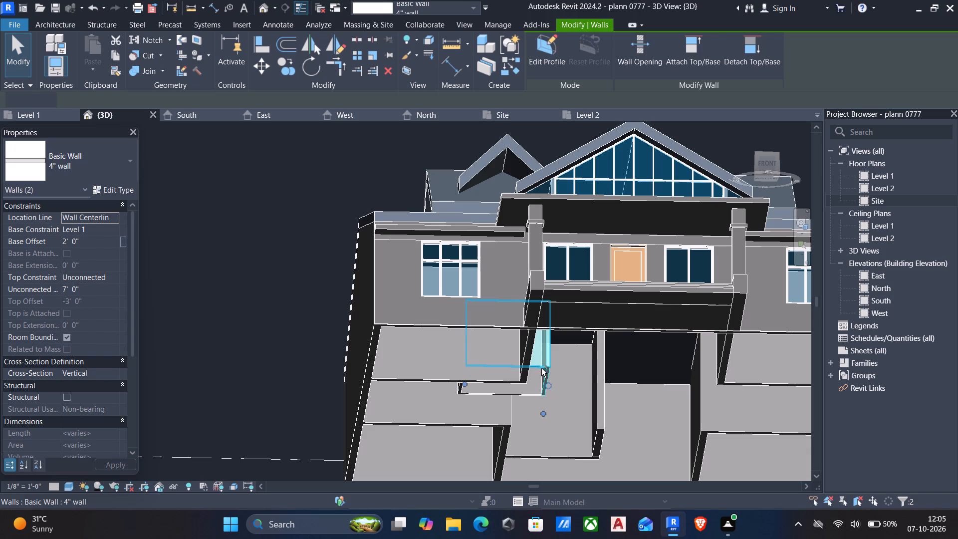
pyautogui.keyDown('ctrl'); pyautogui.click(500, 395); pyautogui.keyUp('ctrl')
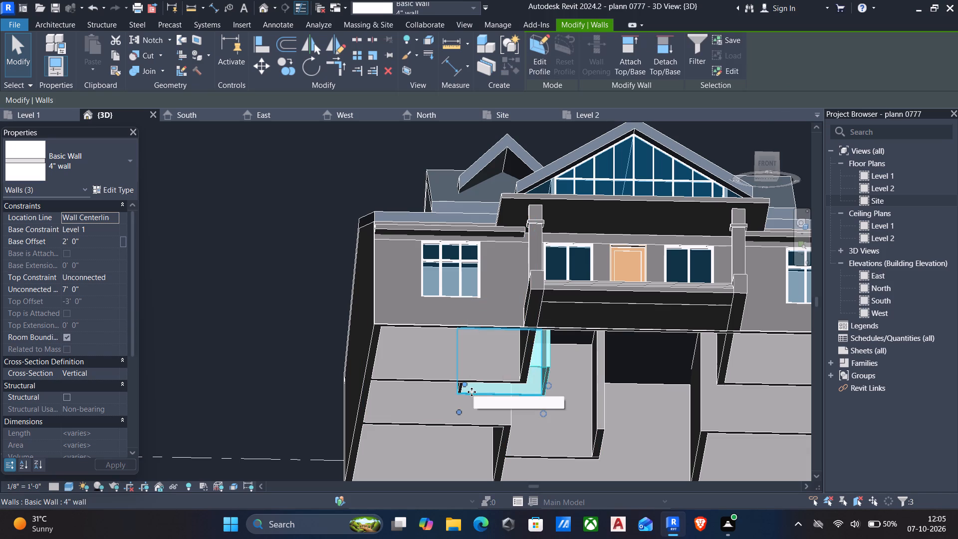
pyautogui.keyDown('ctrl'); pyautogui.click(459, 386); pyautogui.keyUp('ctrl')
pyautogui.scroll(4, 480, 401)
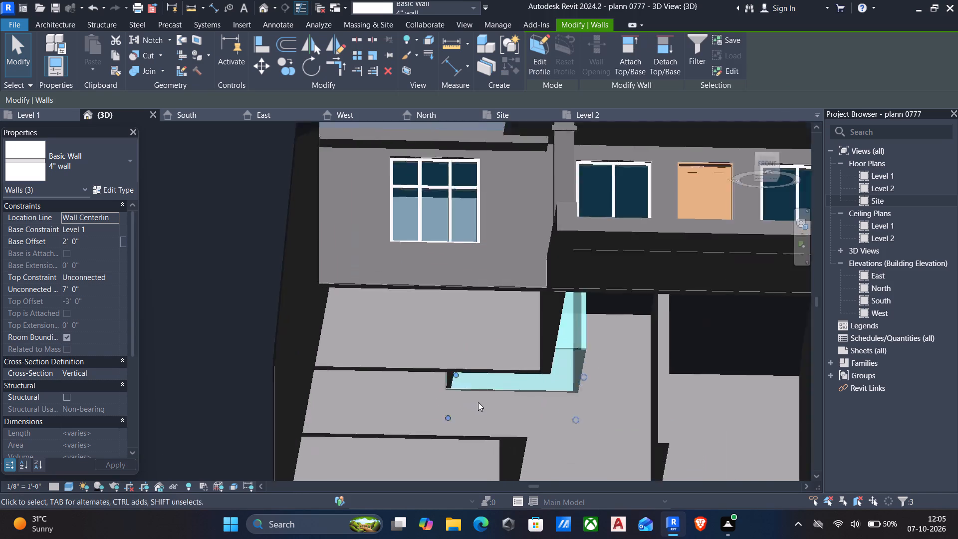
pyautogui.scroll(2, 478, 402)
pyautogui.keyDown('ctrl'); pyautogui.click(455, 388); pyautogui.keyUp('ctrl')
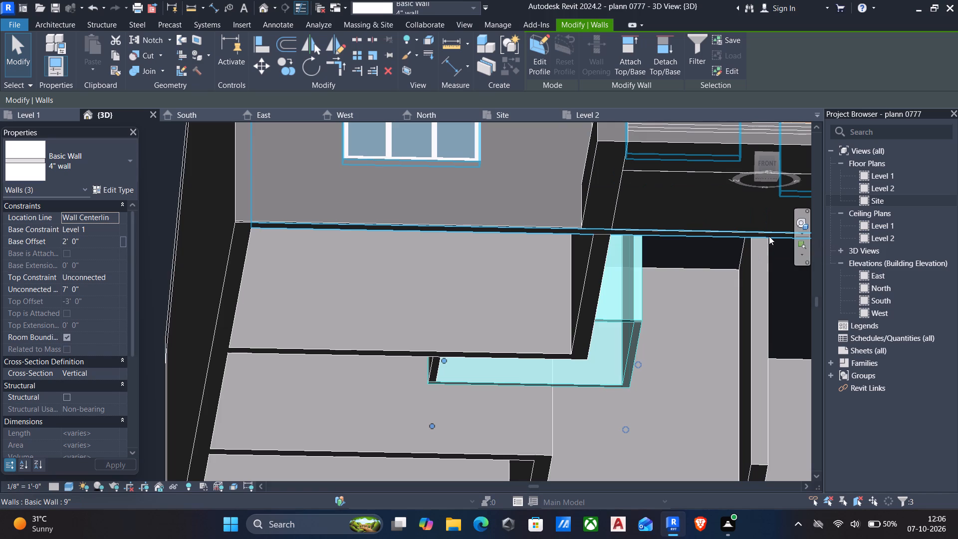
pyautogui.scroll(-5, 758, 280)
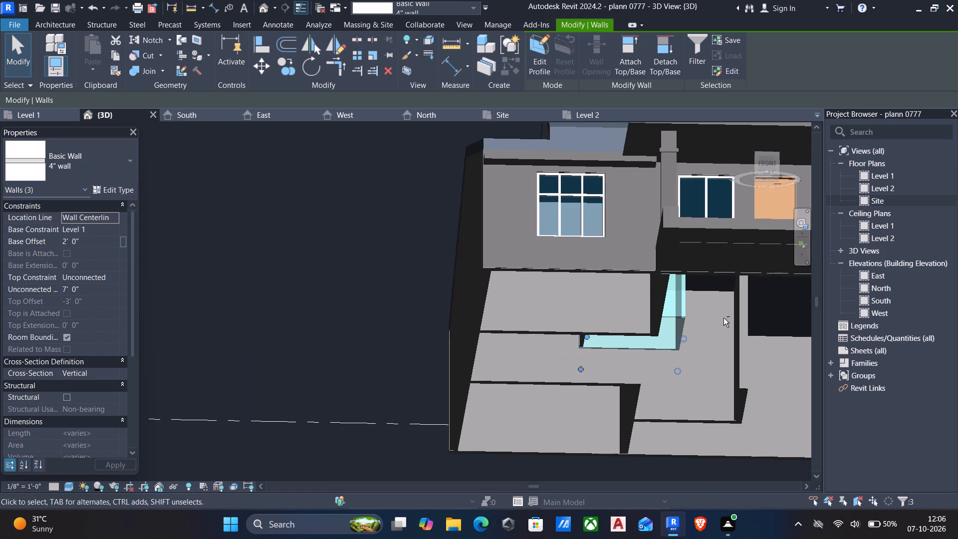
pyautogui.keyDown('shift'); pyautogui.moveTo(634, 326); pyautogui.dragTo(604, 330, button='middle'); pyautogui.keyUp('shift')
pyautogui.keyDown('shift'); pyautogui.scroll(-1, 638, 337); pyautogui.keyUp('shift')
pyautogui.keyDown('shift'); pyautogui.moveTo(638, 337); pyautogui.dragTo(582, 286, button='middle'); pyautogui.keyUp('shift')
pyautogui.scroll(1, 595, 285)
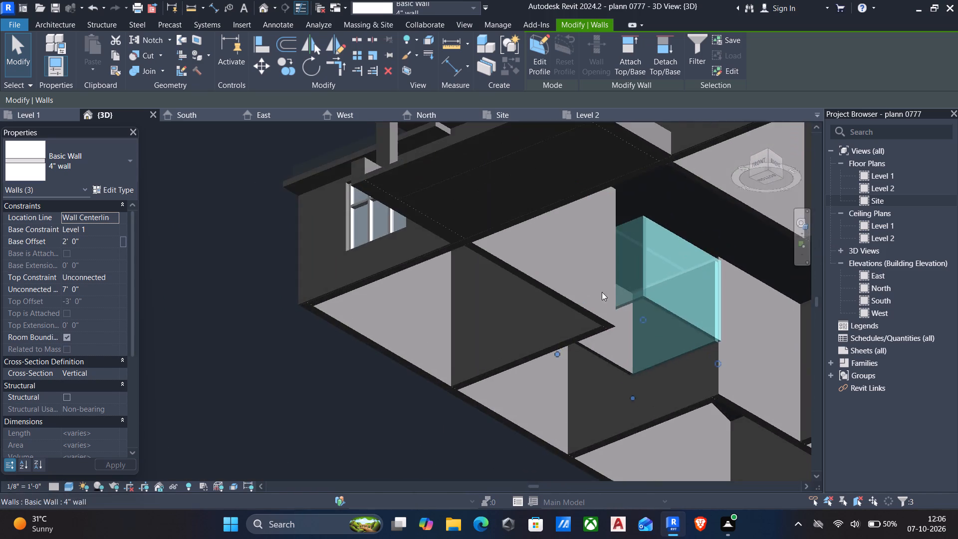
pyautogui.scroll(2, 602, 292)
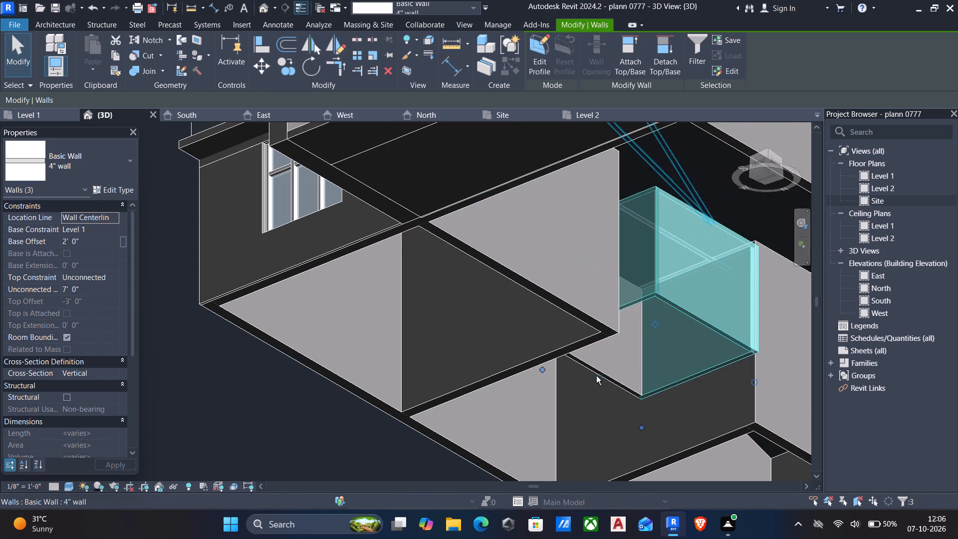
pyautogui.keyDown('ctrl'); pyautogui.click(600, 375); pyautogui.keyUp('ctrl')
pyautogui.scroll(-5, 593, 354)
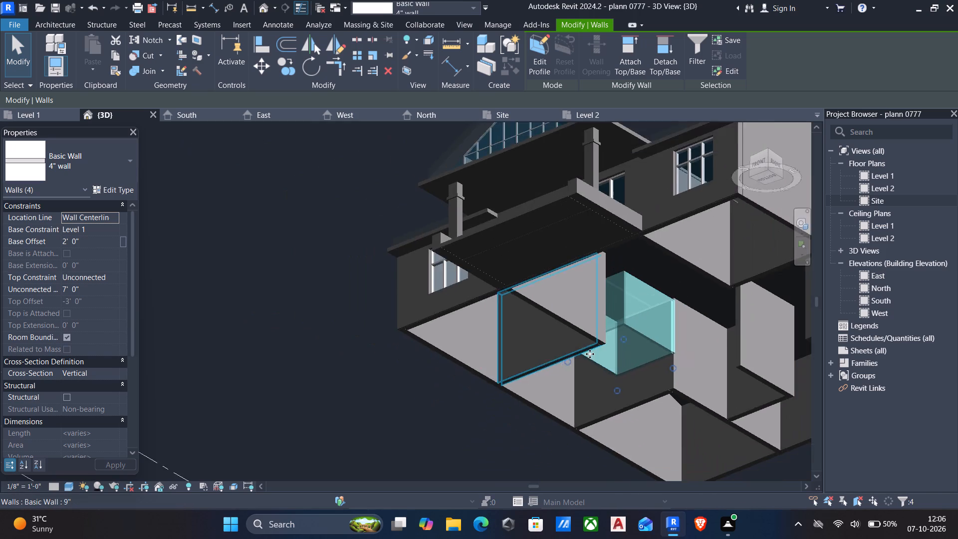
pyautogui.scroll(1, 590, 354)
pyautogui.scroll(-3, 582, 350)
pyautogui.keyDown('shift'); pyautogui.moveTo(561, 344); pyautogui.dragTo(658, 395, button='middle'); pyautogui.keyUp('shift')
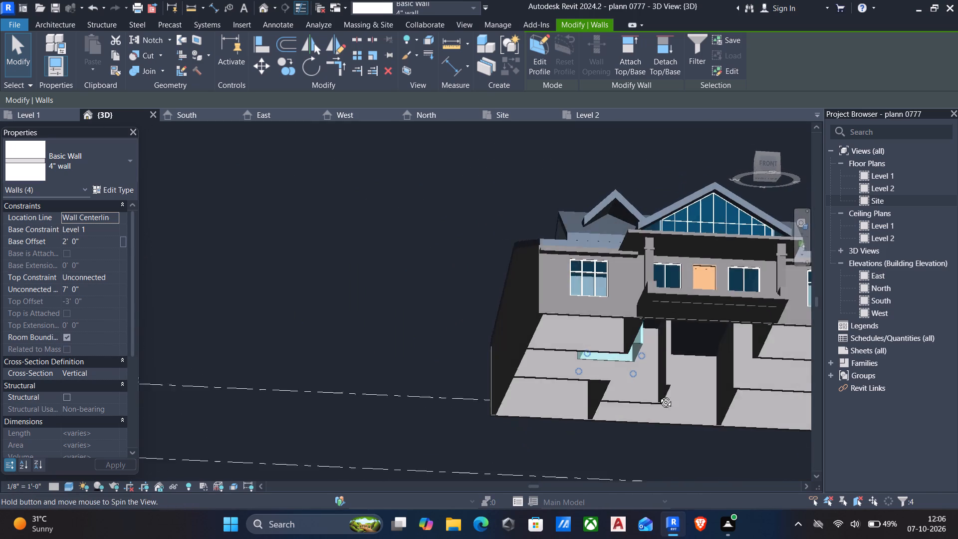
pyautogui.keyDown('shift'); pyautogui.moveTo(658, 395); pyautogui.dragTo(659, 395, button='middle'); pyautogui.keyUp('shift')
pyautogui.scroll(-3, 479, 207)
pyautogui.keyDown('shift'); pyautogui.moveTo(471, 213); pyautogui.dragTo(465, 247, button='middle'); pyautogui.keyUp('shift')
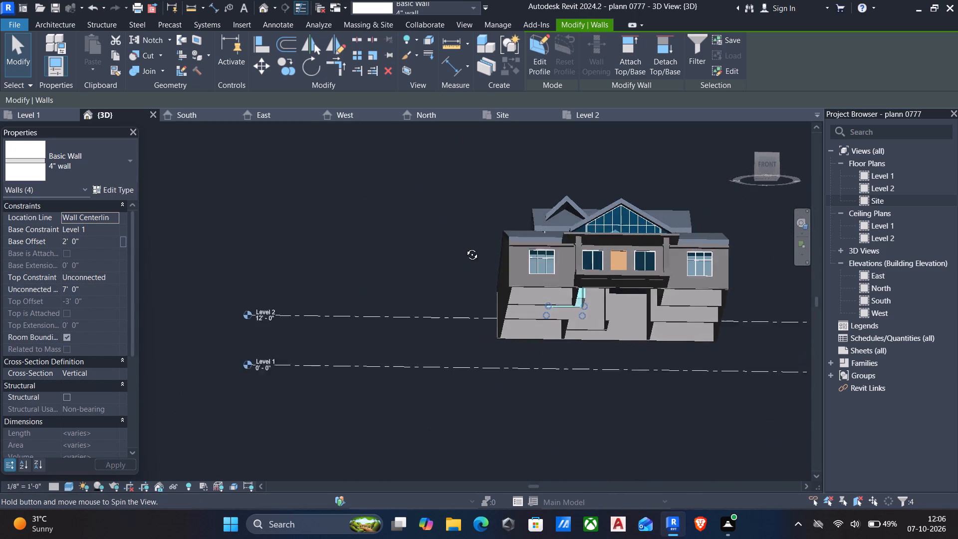
pyautogui.keyDown('shift'); pyautogui.moveTo(465, 247); pyautogui.dragTo(519, 316, button='middle'); pyautogui.keyUp('shift')
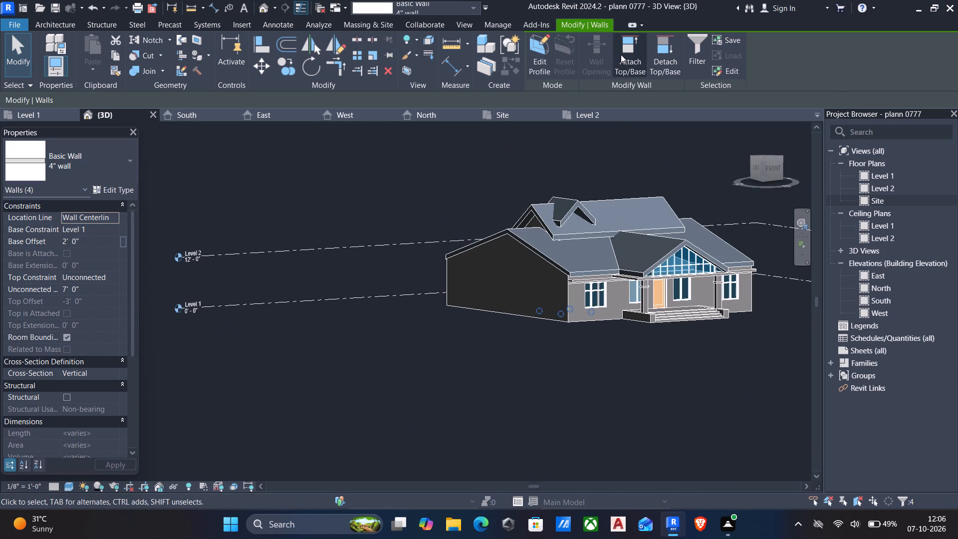
pyautogui.click(624, 54)
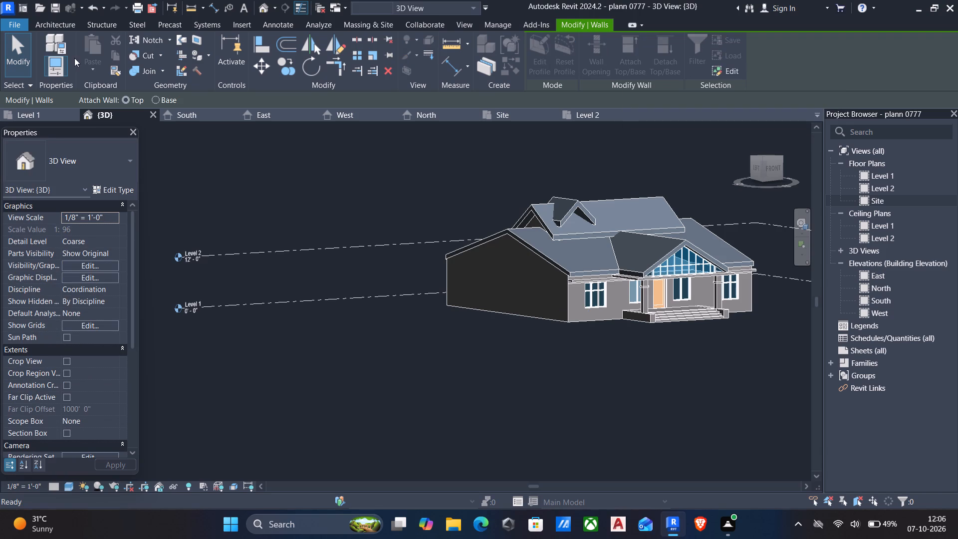
pyautogui.click(575, 204)
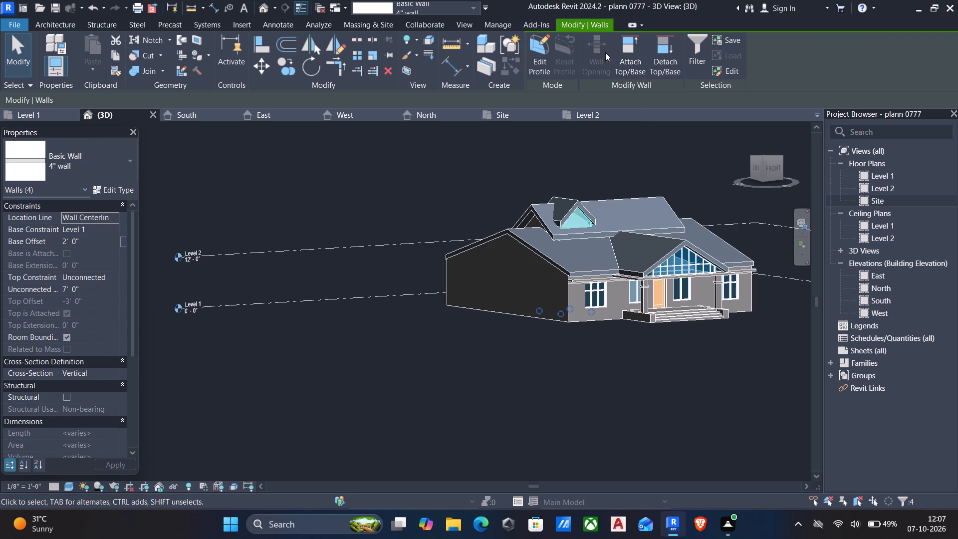
# Attach the bases of the same four 4" walls to the upper main gable roof beneath the west dormer.
pyautogui.click(625, 51)
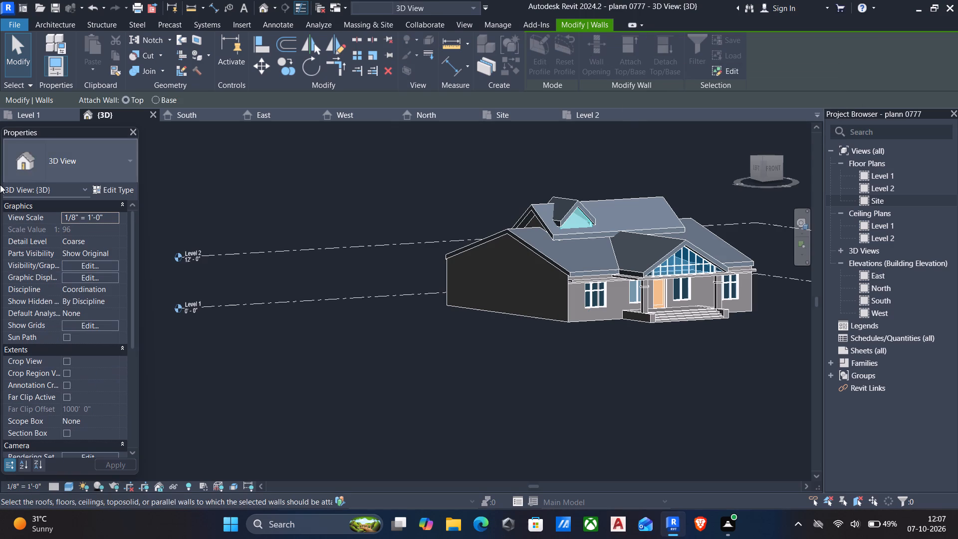
pyautogui.click(156, 102)
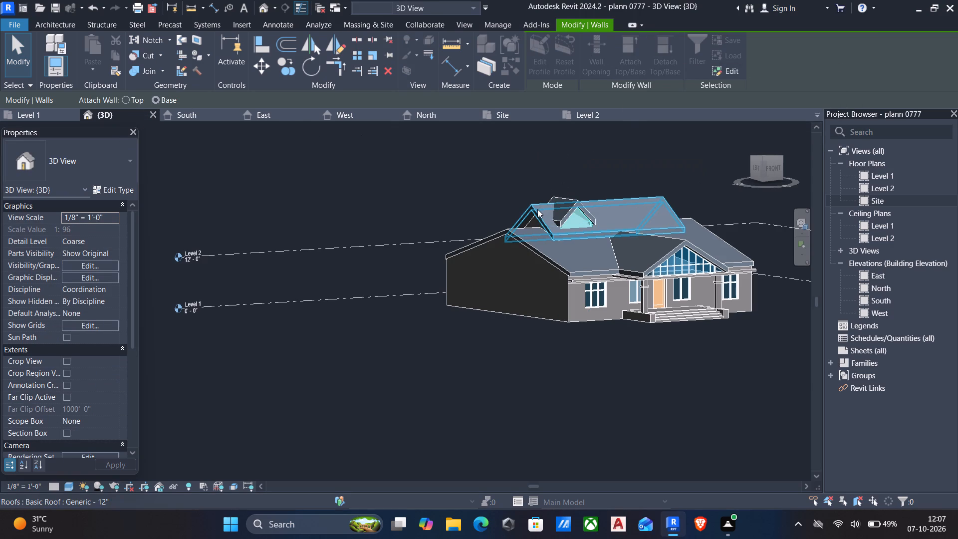
pyautogui.scroll(5, 538, 214)
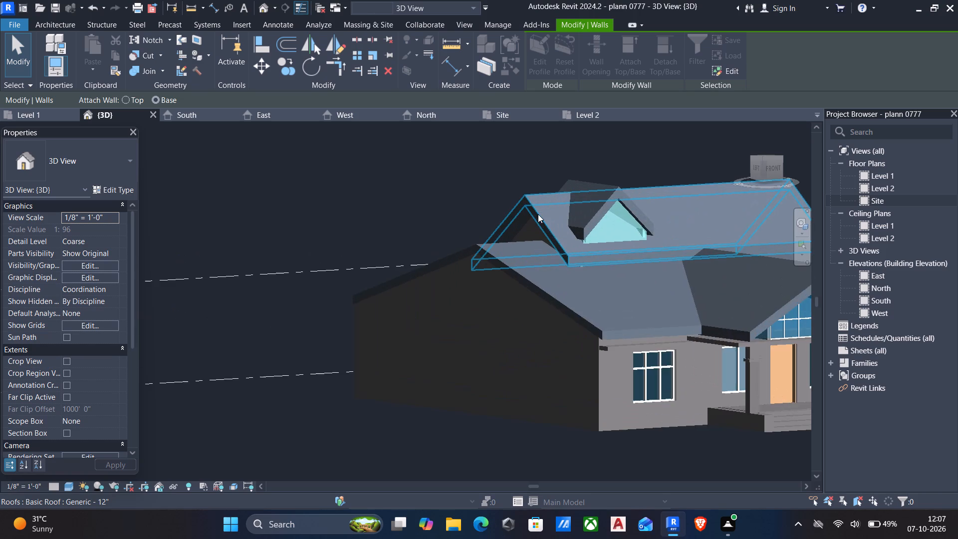
pyautogui.click(538, 214)
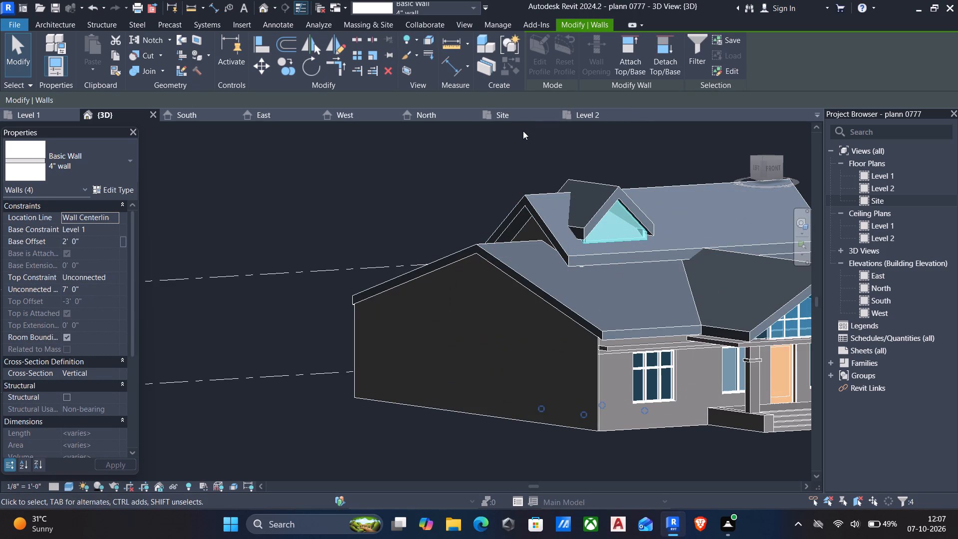
pyautogui.press('Escape')
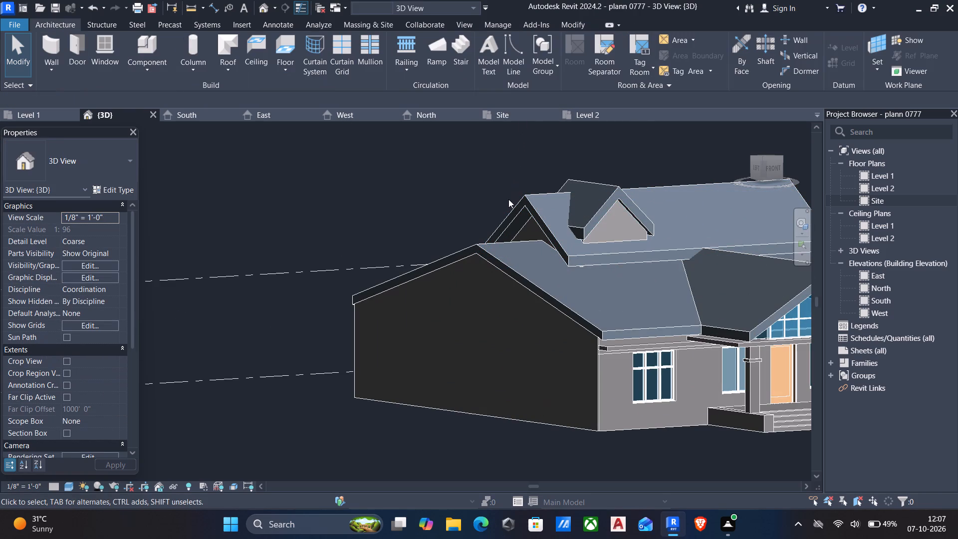
# Inspect the house in 3D from outside and from below, checking the dormer walls and the interior walls beneath them.
pyautogui.scroll(-4, 506, 200)
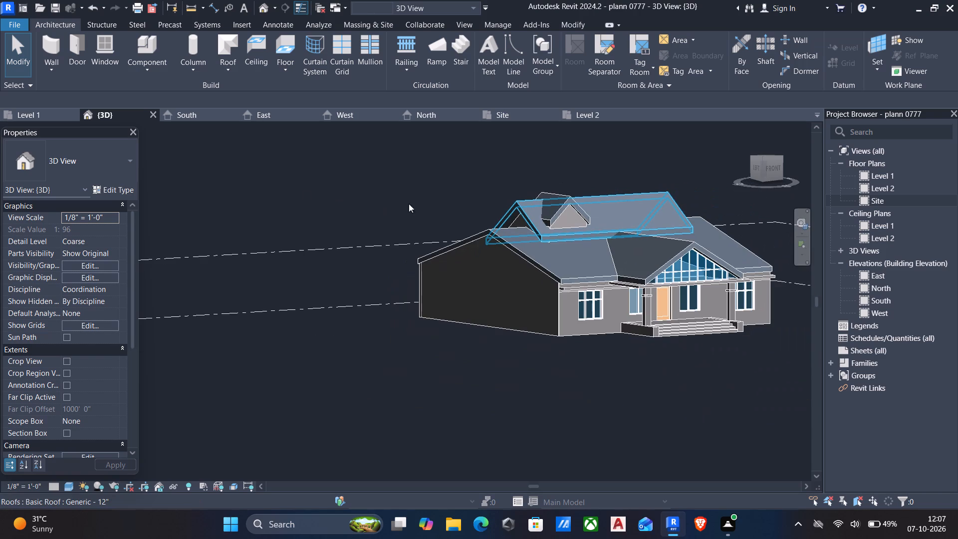
pyautogui.scroll(-5, 503, 231)
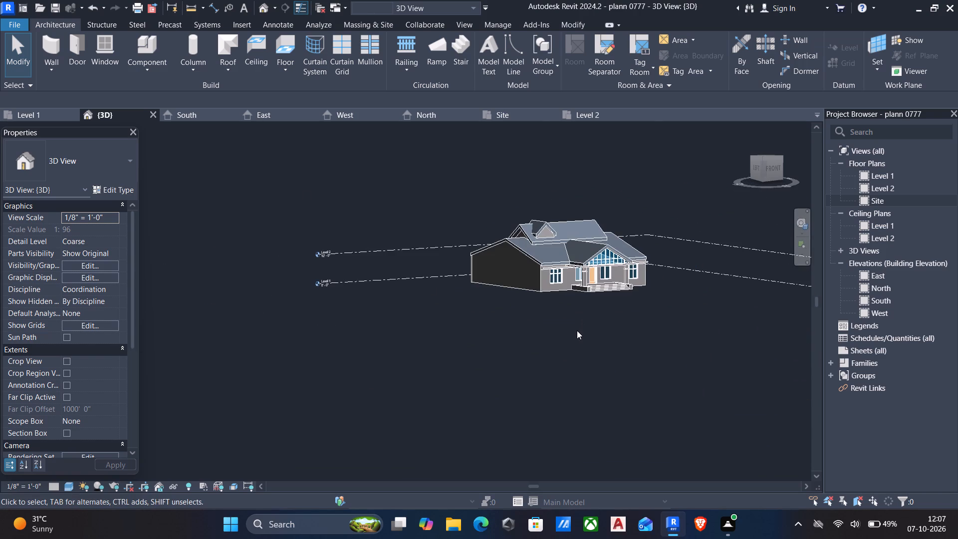
pyautogui.keyDown('shift'); pyautogui.moveTo(533, 289); pyautogui.dragTo(528, 276, button='middle'); pyautogui.keyUp('shift')
pyautogui.scroll(1, 523, 269)
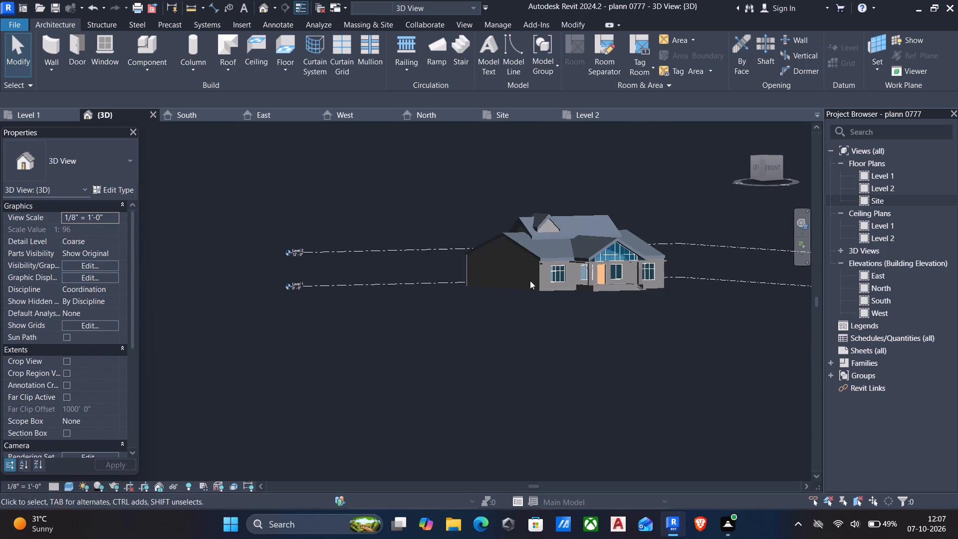
pyautogui.scroll(-2, 546, 296)
pyautogui.keyDown('shift'); pyautogui.moveTo(555, 306); pyautogui.dragTo(529, 129, button='middle'); pyautogui.keyUp('shift')
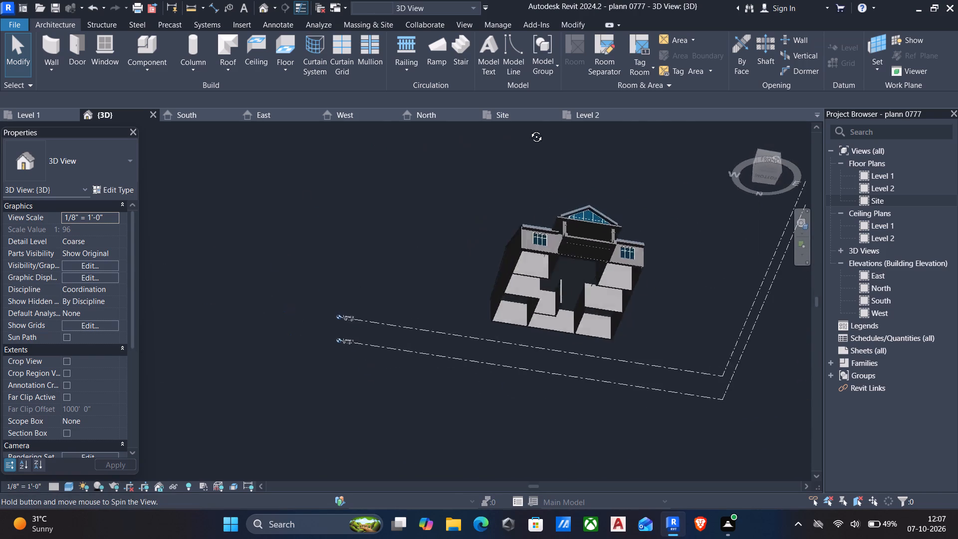
pyautogui.keyDown('shift'); pyautogui.moveTo(529, 129); pyautogui.dragTo(637, 188, button='middle'); pyautogui.keyUp('shift')
pyautogui.moveTo(531, 300); pyautogui.dragTo(552, 213, button='middle')
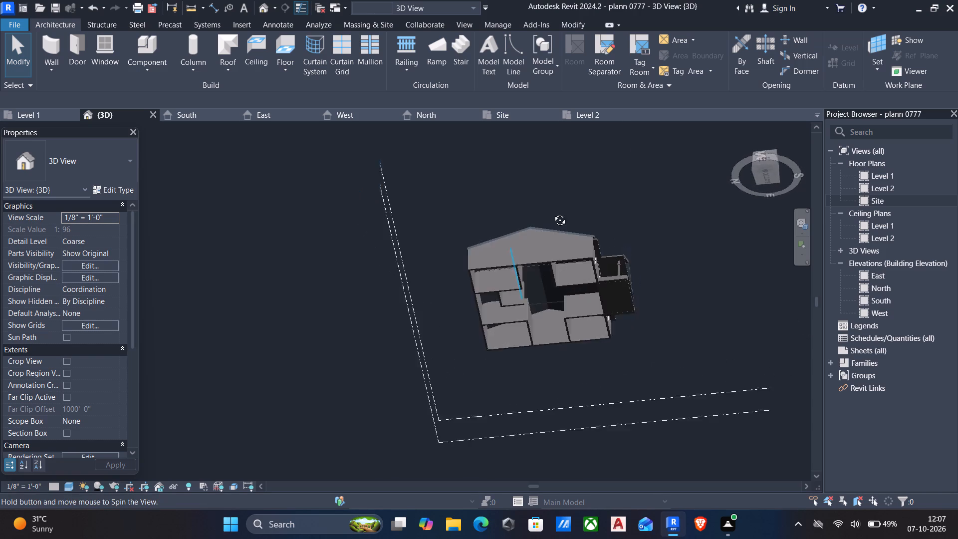
pyautogui.moveTo(552, 213); pyautogui.dragTo(443, 201, button='middle')
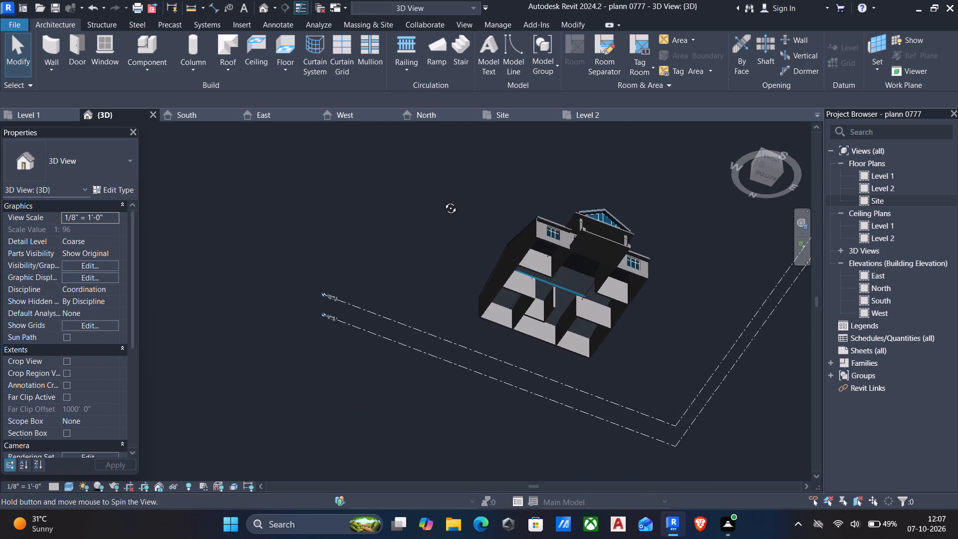
pyautogui.moveTo(443, 201); pyautogui.dragTo(469, 255, button='middle')
pyautogui.scroll(5, 548, 298)
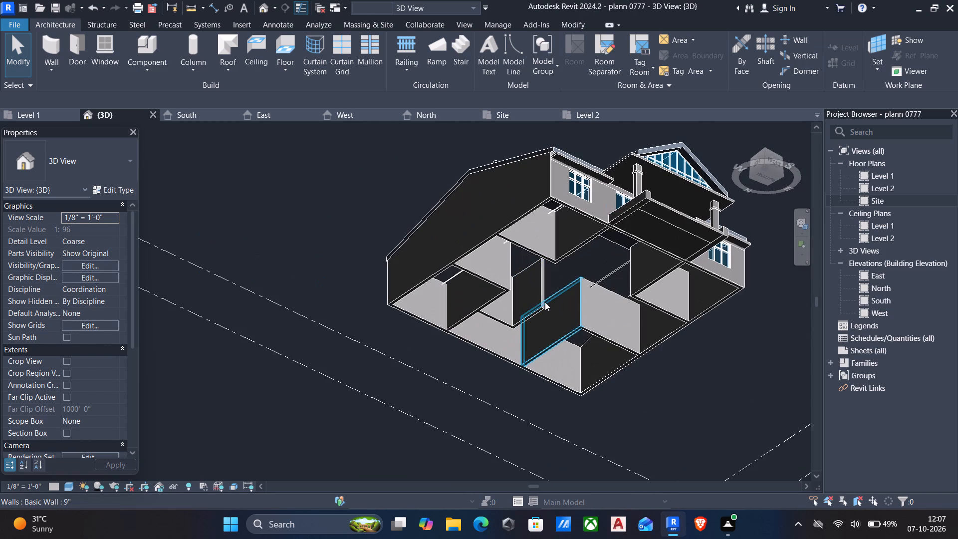
# Delete the two 9" interior walls that meet at a corner in the rear part of the central hall.
pyautogui.click(539, 291)
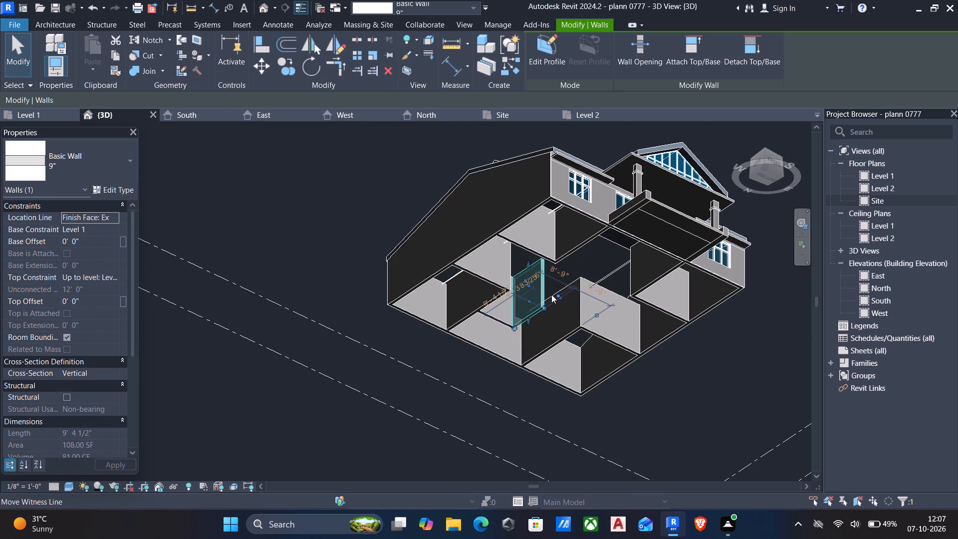
pyautogui.keyDown('ctrl'); pyautogui.click(494, 319); pyautogui.keyUp('ctrl')
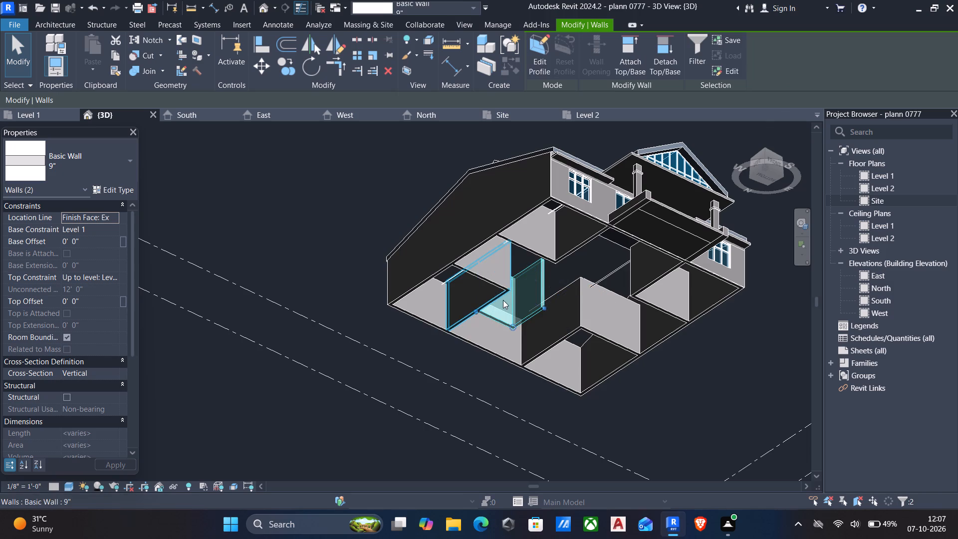
pyautogui.scroll(-1, 530, 309)
pyautogui.keyDown('shift'); pyautogui.moveTo(530, 309); pyautogui.dragTo(474, 290, button='middle'); pyautogui.keyUp('shift')
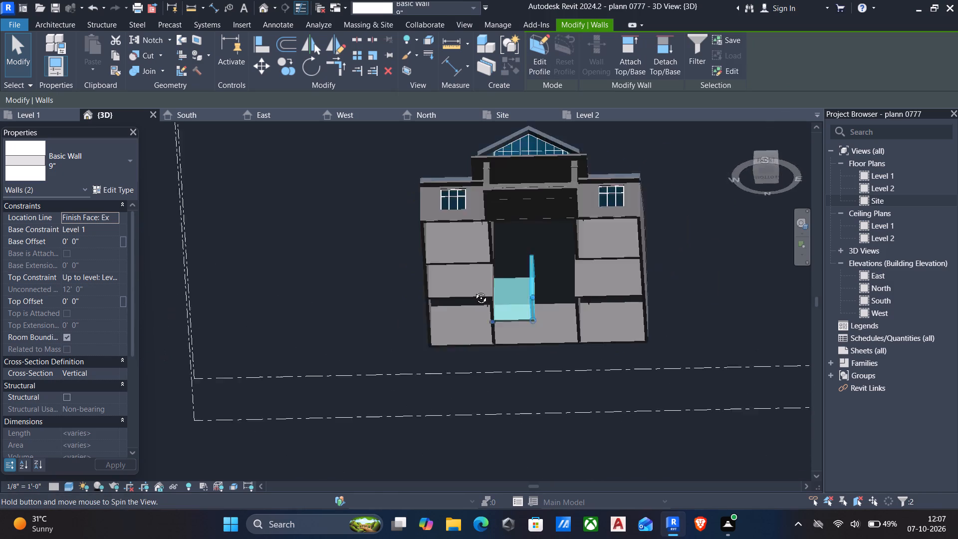
pyautogui.keyDown('shift'); pyautogui.moveTo(474, 290); pyautogui.dragTo(682, 236, button='middle'); pyautogui.keyUp('shift')
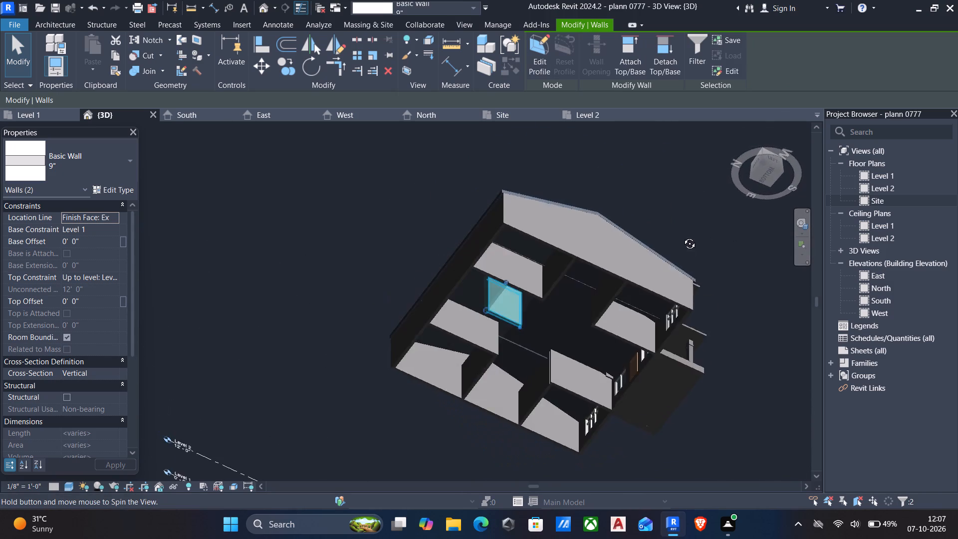
pyautogui.keyDown('shift'); pyautogui.moveTo(682, 236); pyautogui.dragTo(450, 299, button='middle'); pyautogui.keyUp('shift')
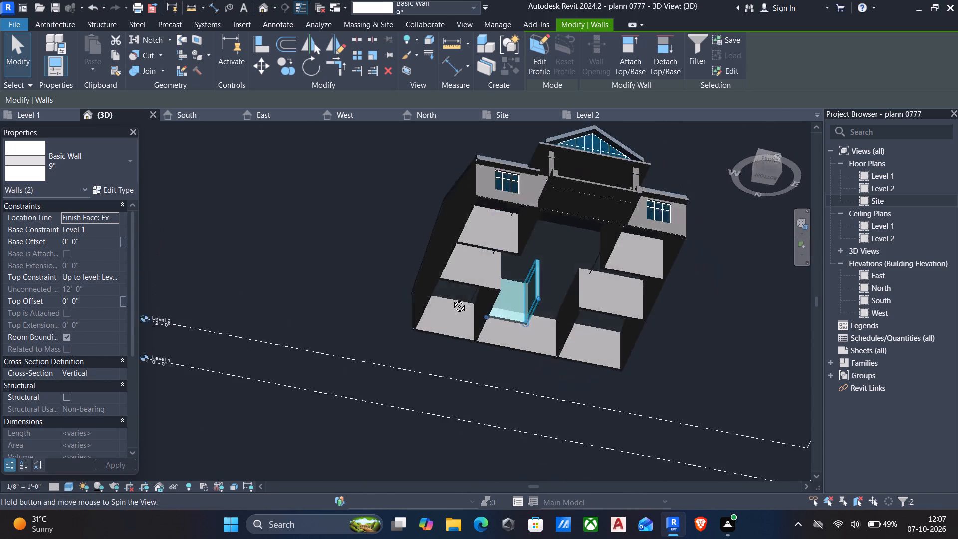
pyautogui.keyDown('shift'); pyautogui.moveTo(450, 299); pyautogui.dragTo(365, 311, button='middle'); pyautogui.keyUp('shift')
pyautogui.scroll(5, 551, 316)
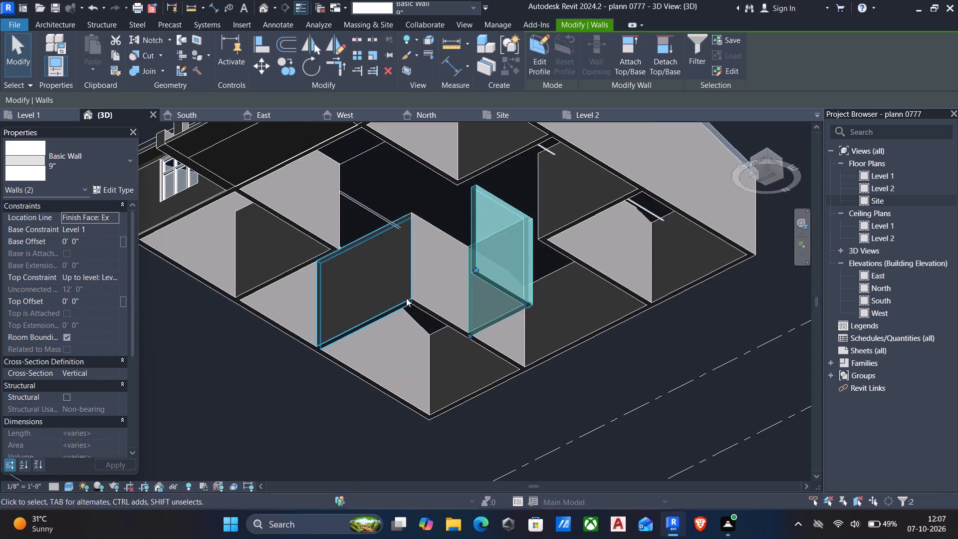
pyautogui.scroll(-5, 406, 295)
pyautogui.moveTo(392, 262); pyautogui.dragTo(590, 327, button='middle')
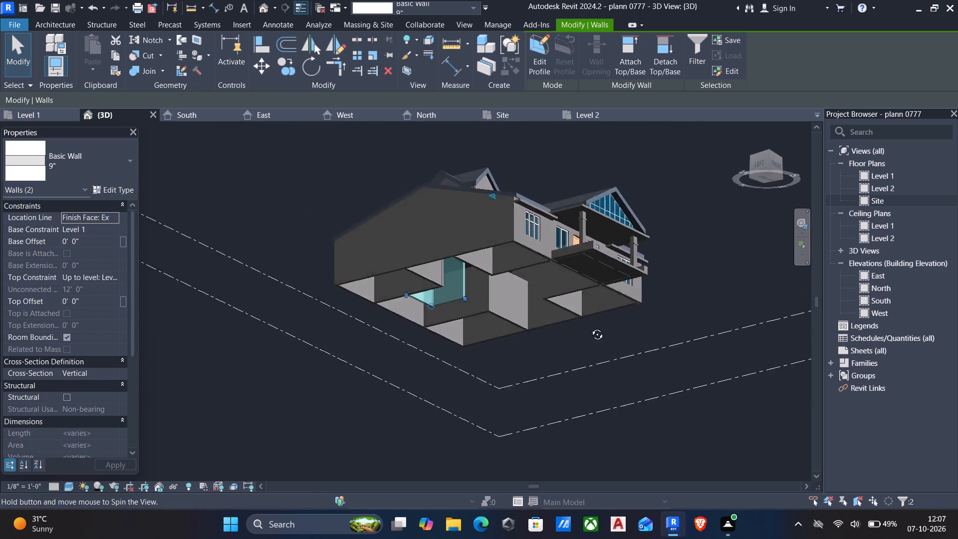
pyautogui.moveTo(590, 327); pyautogui.dragTo(743, 412, button='middle')
pyautogui.moveTo(357, 234); pyautogui.dragTo(413, 286, button='middle')
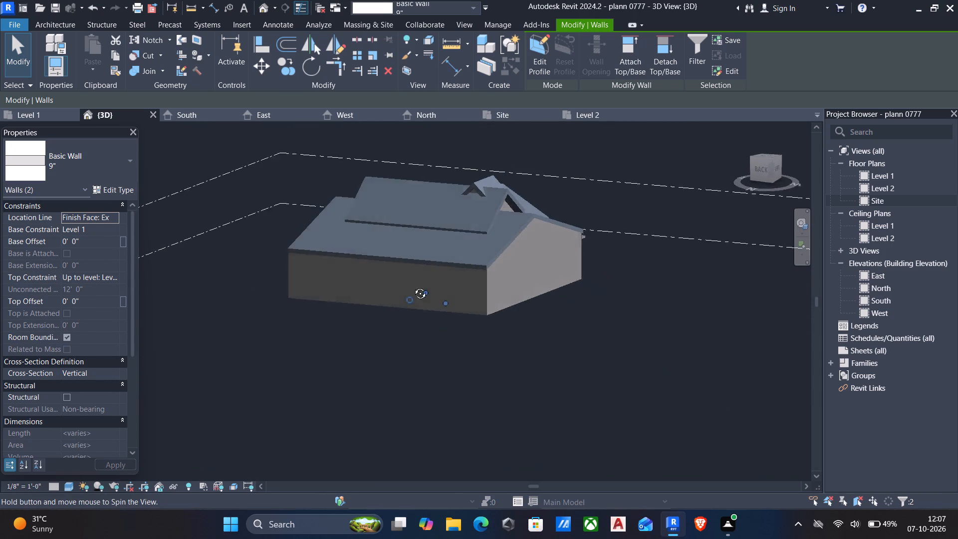
pyautogui.moveTo(413, 286); pyautogui.dragTo(394, 258, button='middle')
pyautogui.scroll(1, 394, 258)
pyautogui.press('Delete')
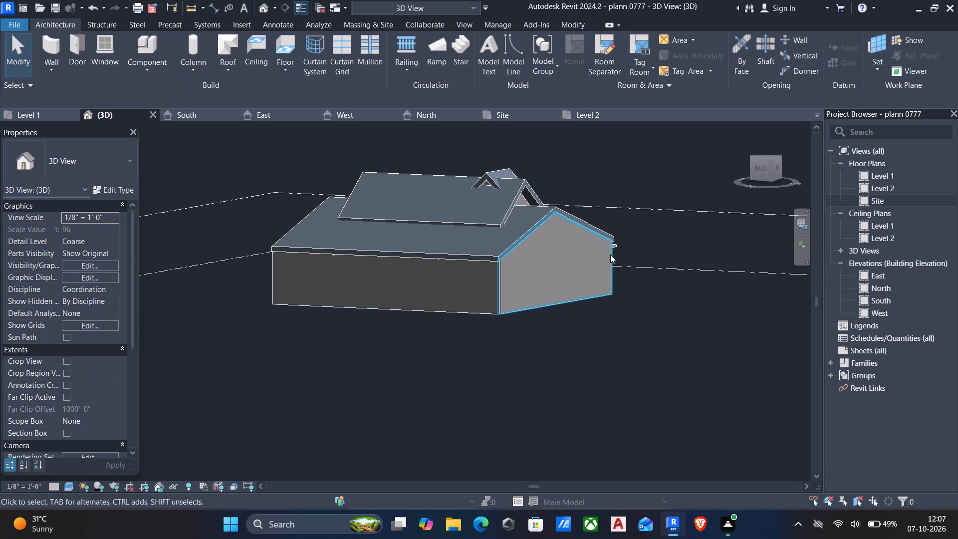
# Inspect the house in 3D from below, the sides and the front, checking the remaining interior walls, dormers and porch.
pyautogui.scroll(-2, 610, 255)
pyautogui.keyDown('shift'); pyautogui.moveTo(610, 255); pyautogui.dragTo(714, 146, button='middle'); pyautogui.keyUp('shift')
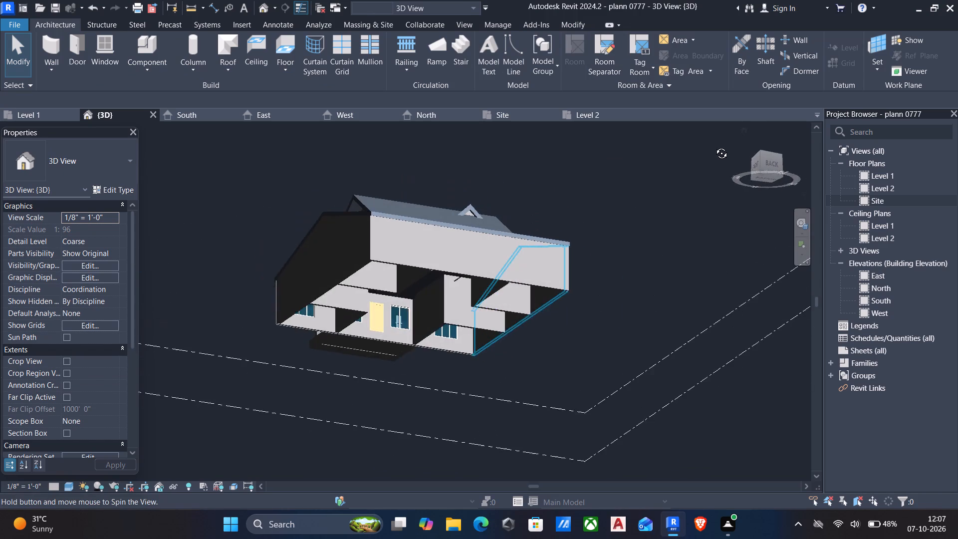
pyautogui.keyDown('shift'); pyautogui.moveTo(714, 146); pyautogui.dragTo(756, 105, button='middle'); pyautogui.keyUp('shift')
pyautogui.keyDown('shift'); pyautogui.moveTo(718, 180); pyautogui.dragTo(416, 331, button='middle'); pyautogui.keyUp('shift')
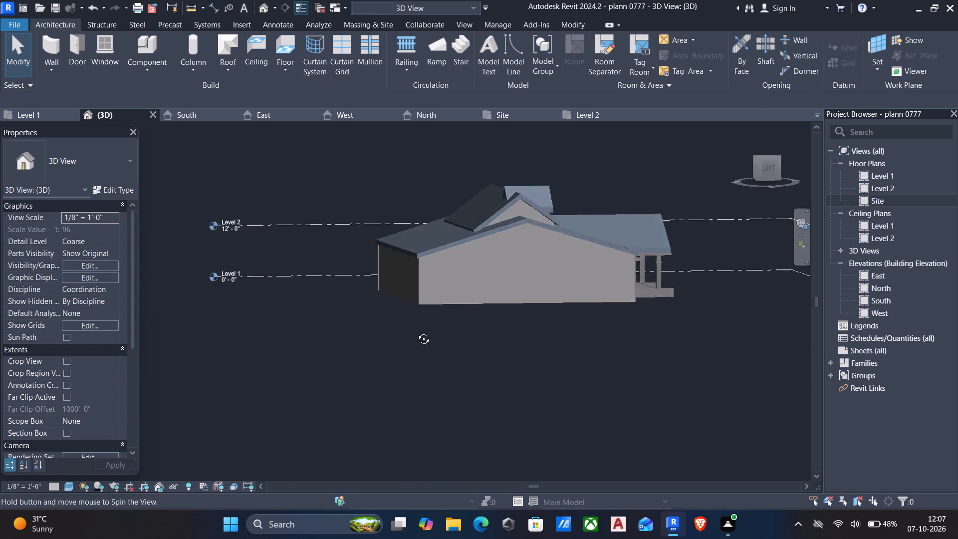
pyautogui.keyDown('shift'); pyautogui.moveTo(416, 331); pyautogui.dragTo(298, 157, button='middle'); pyautogui.keyUp('shift')
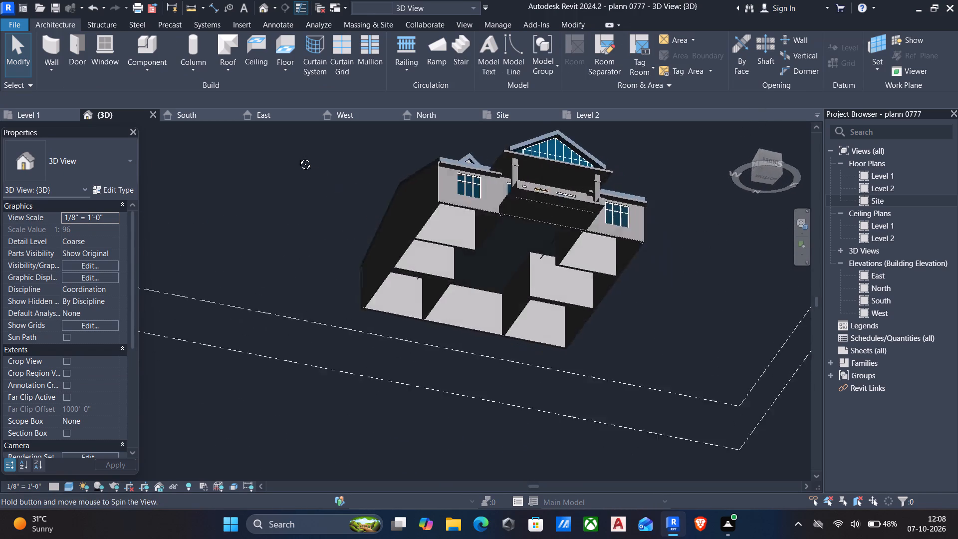
pyautogui.keyDown('shift'); pyautogui.moveTo(298, 157); pyautogui.dragTo(290, 152, button='middle'); pyautogui.keyUp('shift')
pyautogui.keyDown('shift'); pyautogui.moveTo(460, 298); pyautogui.dragTo(338, 280, button='middle'); pyautogui.keyUp('shift')
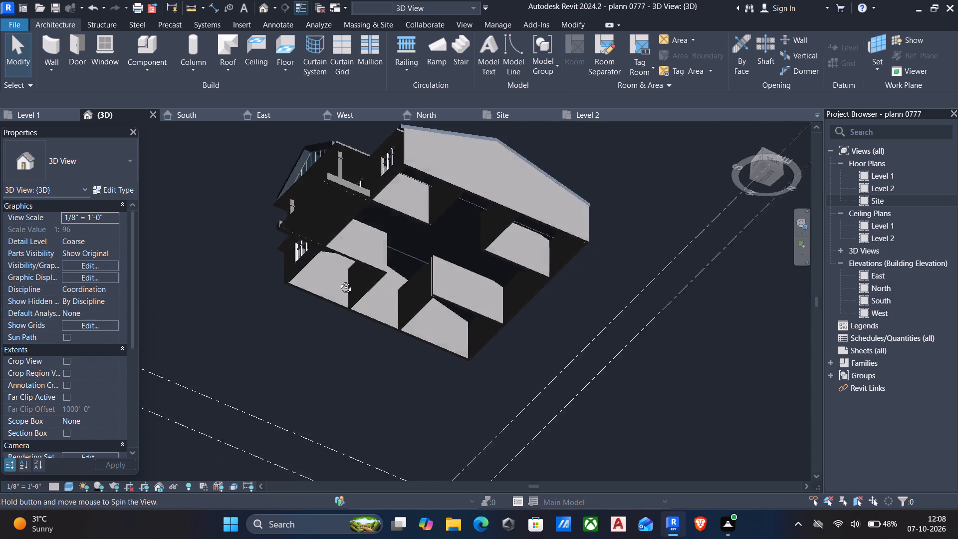
pyautogui.keyDown('shift'); pyautogui.moveTo(338, 280); pyautogui.dragTo(464, 387, button='middle'); pyautogui.keyUp('shift')
pyautogui.keyDown('shift'); pyautogui.moveTo(370, 230); pyautogui.dragTo(383, 286, button='middle'); pyautogui.keyUp('shift')
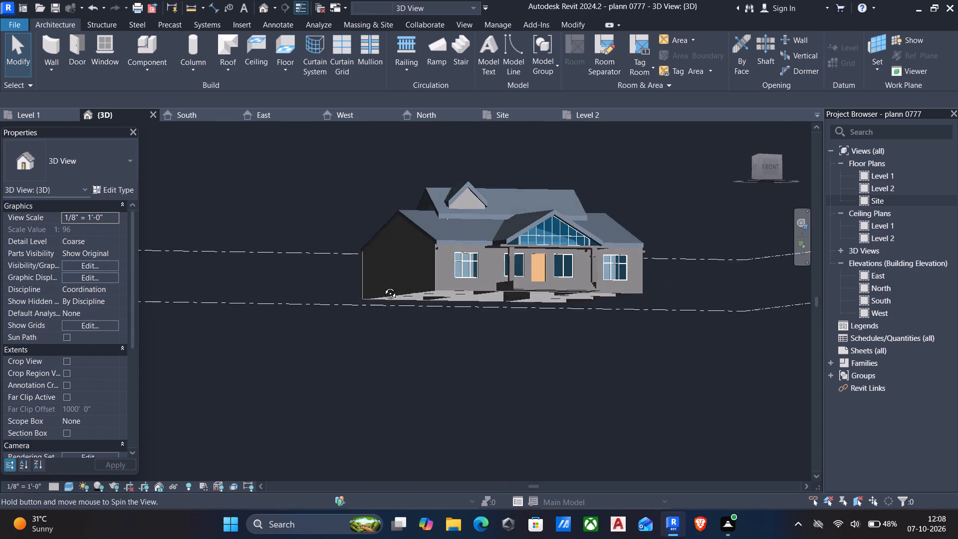
pyautogui.keyDown('shift'); pyautogui.moveTo(383, 286); pyautogui.dragTo(389, 315, button='middle'); pyautogui.keyUp('shift')
pyautogui.middleClick(376, 290)
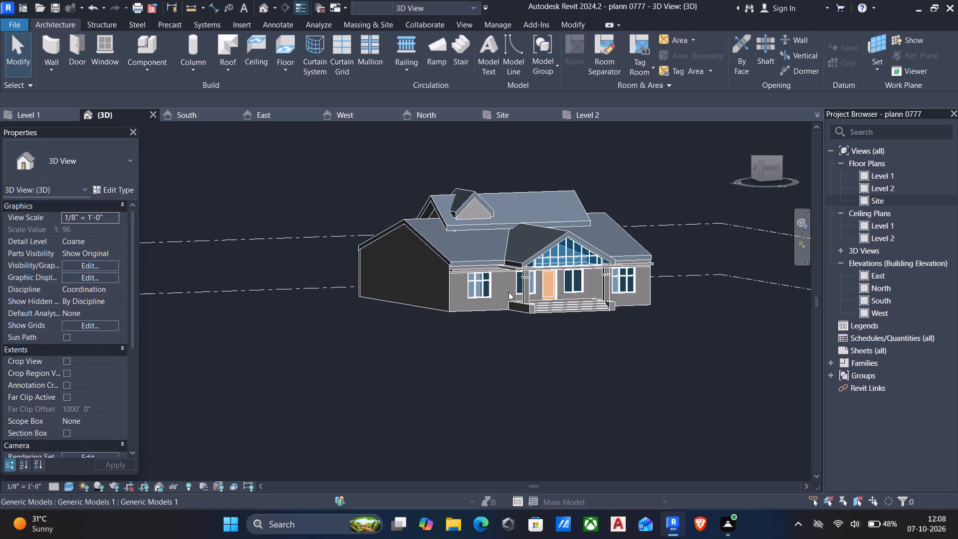
pyautogui.moveTo(612, 324); pyautogui.dragTo(550, 363, button='middle')
pyautogui.scroll(3, 556, 363)
pyautogui.scroll(3, 564, 420)
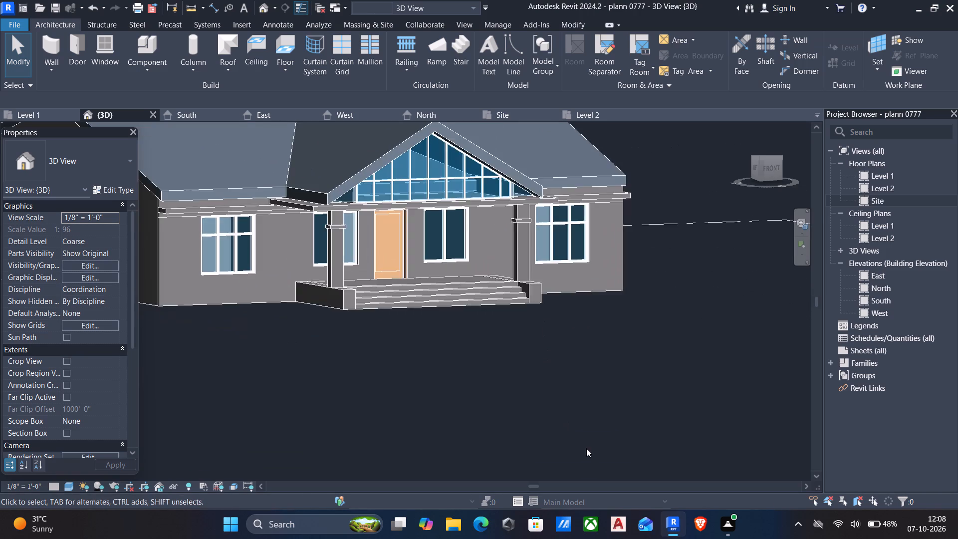
pyautogui.scroll(-3, 586, 448)
pyautogui.moveTo(585, 432); pyautogui.dragTo(609, 474, button='middle')
pyautogui.scroll(1, 612, 452)
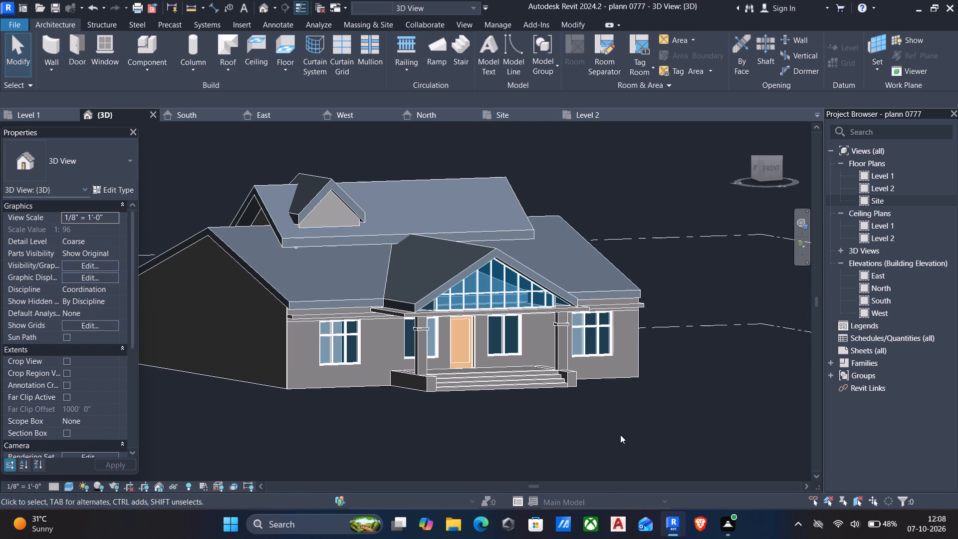
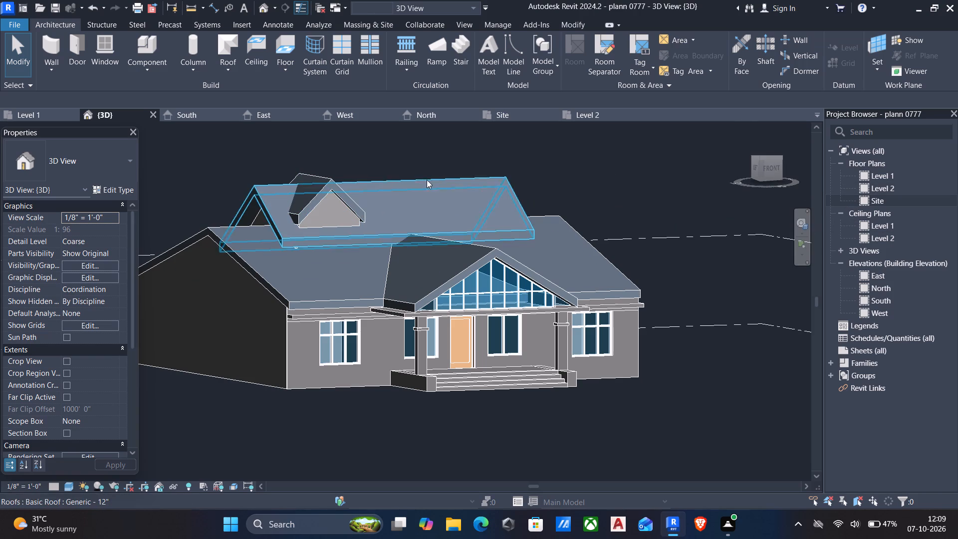
# Open the Level 2 floor plan view.
pyautogui.doubleClick(889, 186)
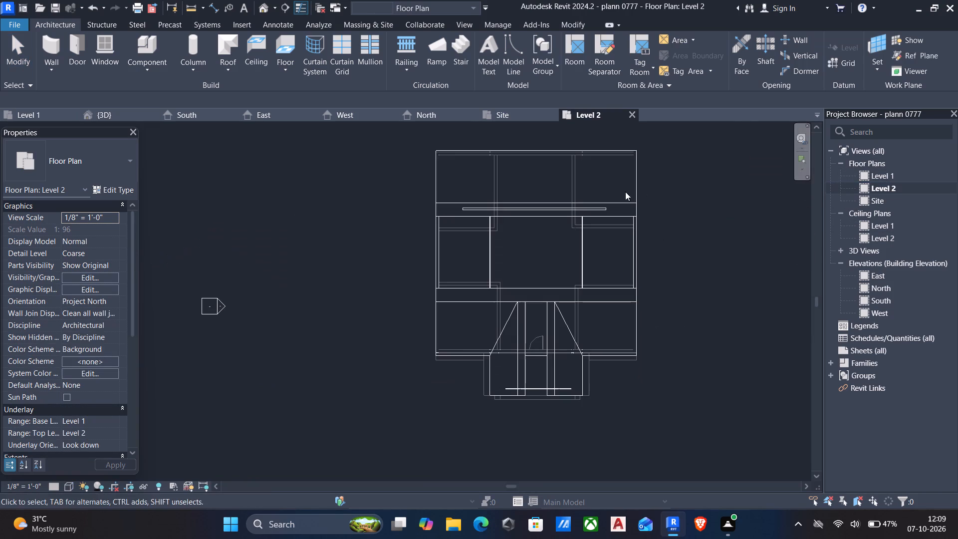
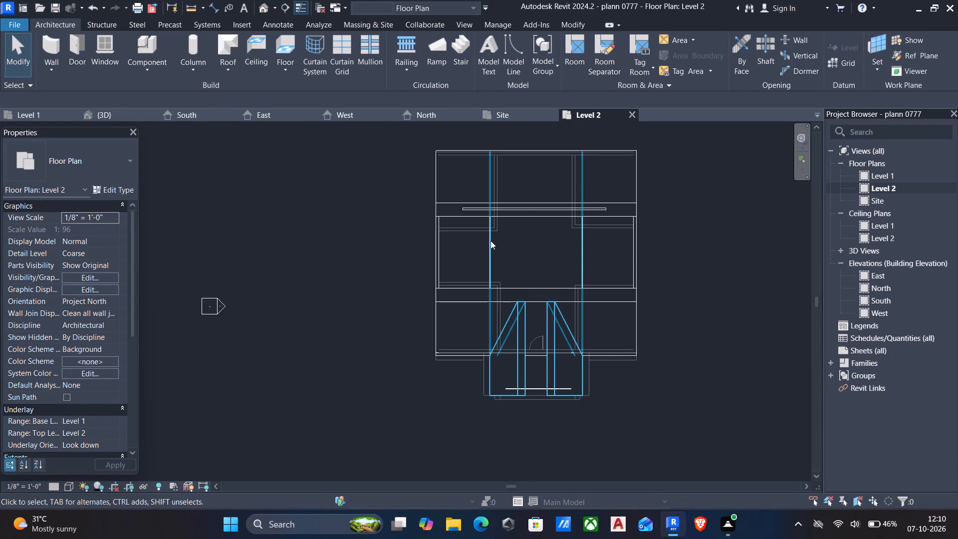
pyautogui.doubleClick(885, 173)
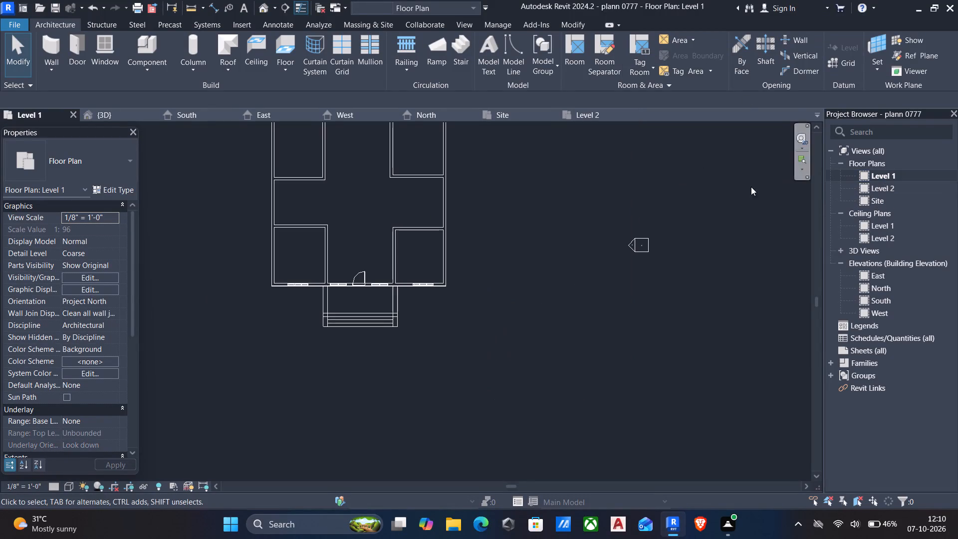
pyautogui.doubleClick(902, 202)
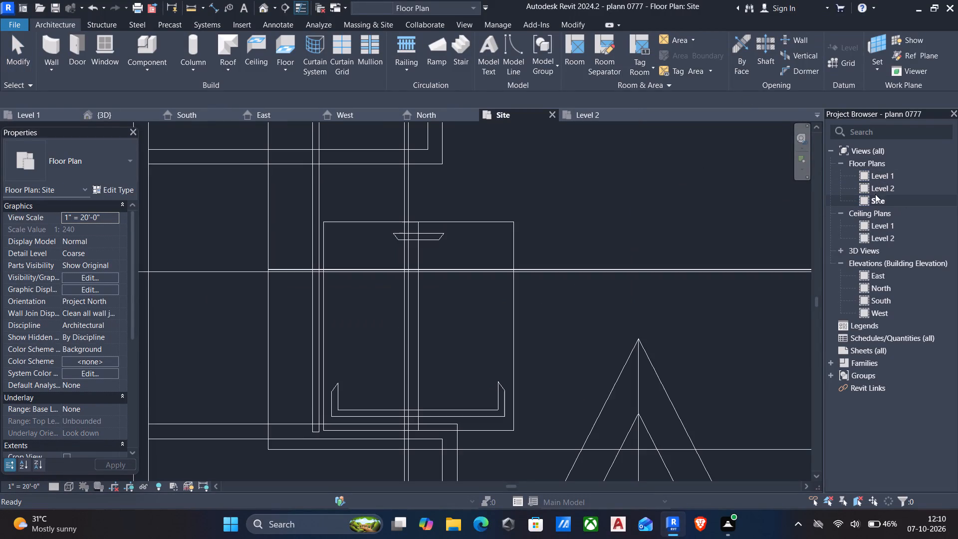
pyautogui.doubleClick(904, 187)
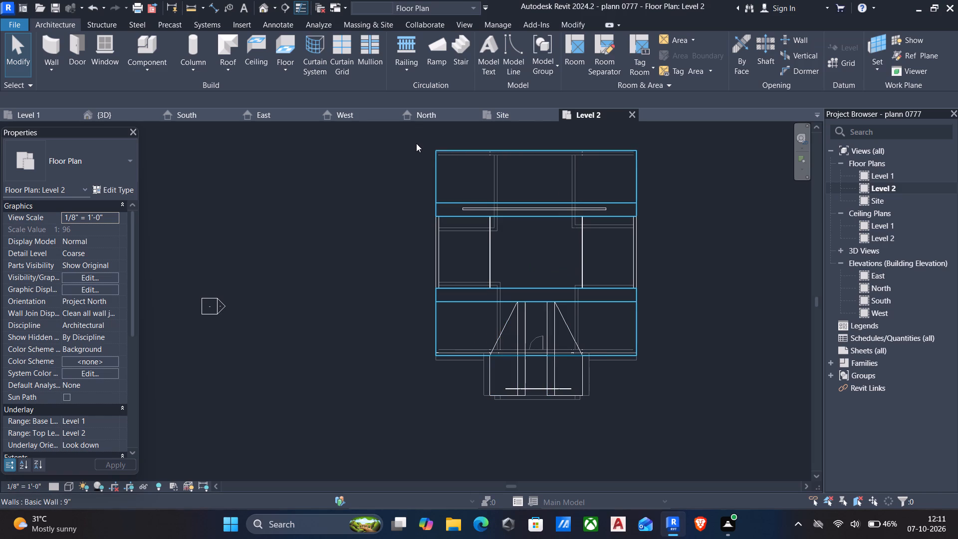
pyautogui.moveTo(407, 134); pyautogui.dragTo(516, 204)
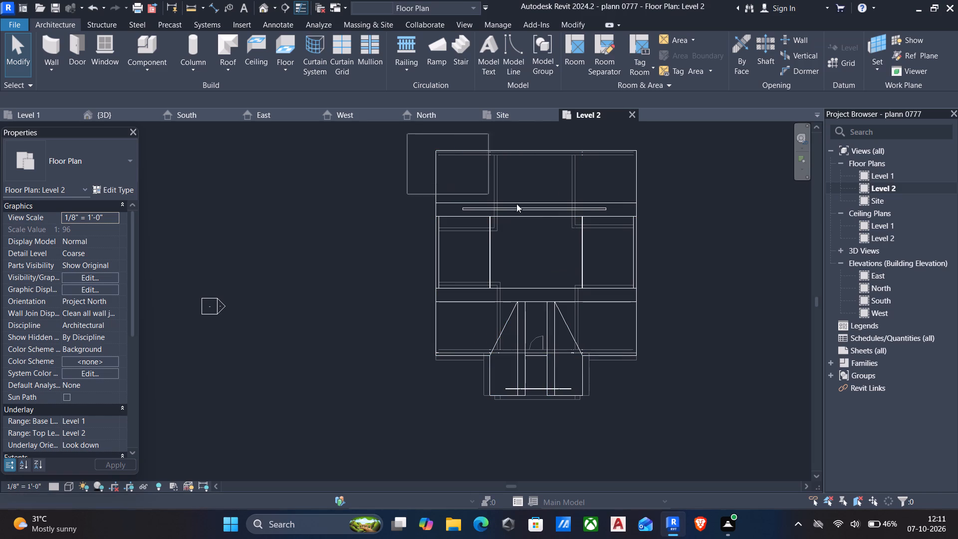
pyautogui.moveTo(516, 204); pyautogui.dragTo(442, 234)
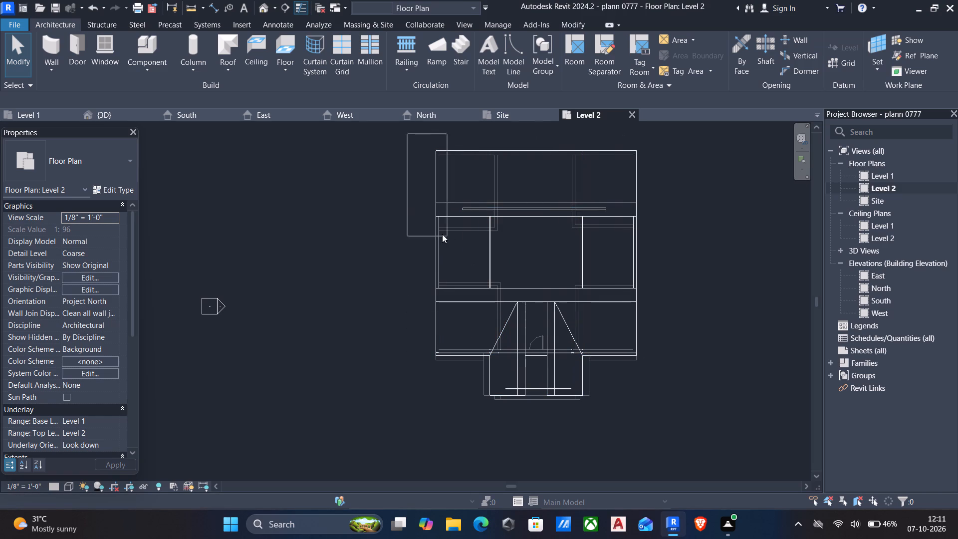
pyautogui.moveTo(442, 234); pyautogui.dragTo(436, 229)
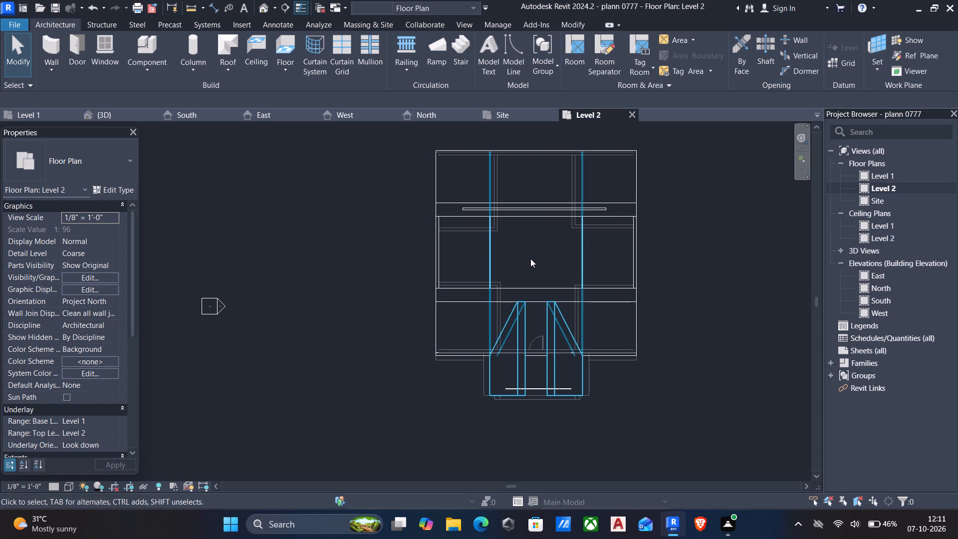
# Draw a Curtain Wall 1 segment about 6'-6" long just behind the upper roof's front eave at its west end in Level 2.
pyautogui.write('wa')
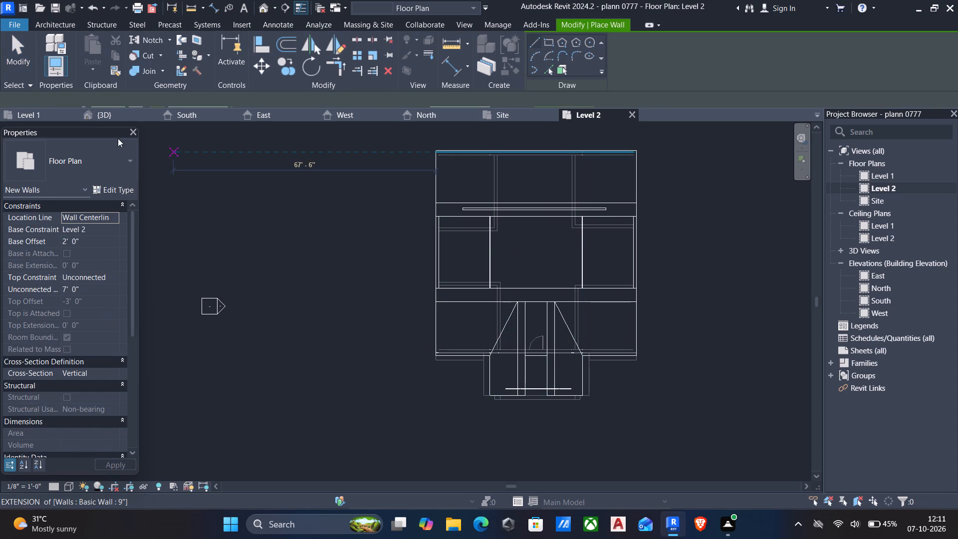
pyautogui.click(108, 157)
pyautogui.scroll(-4, 70, 274)
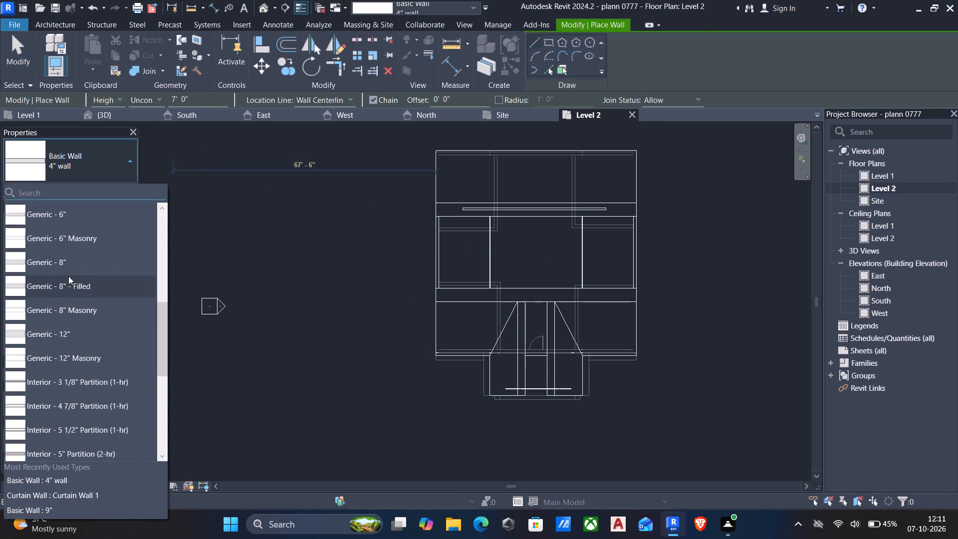
pyautogui.scroll(-8, 67, 277)
pyautogui.click(43, 350)
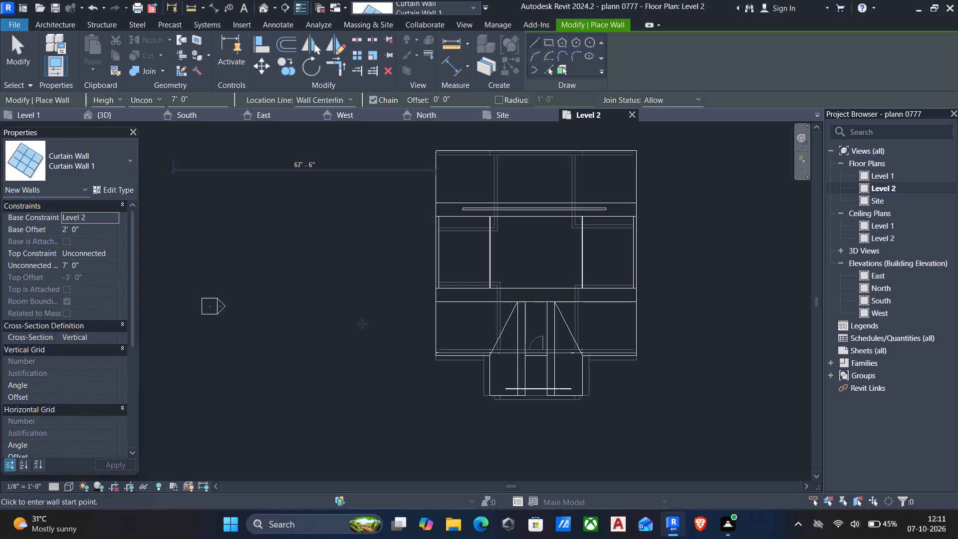
pyautogui.scroll(9, 477, 295)
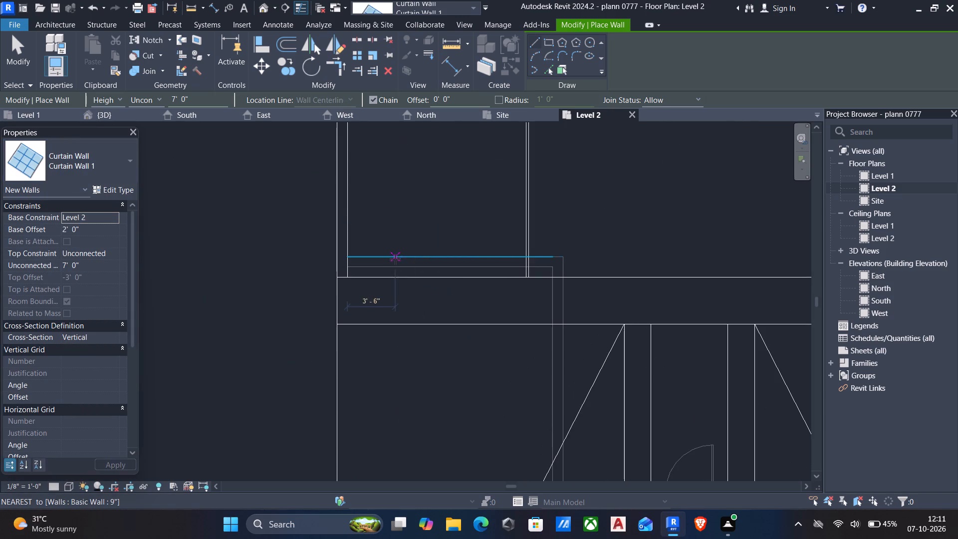
pyautogui.click(394, 260)
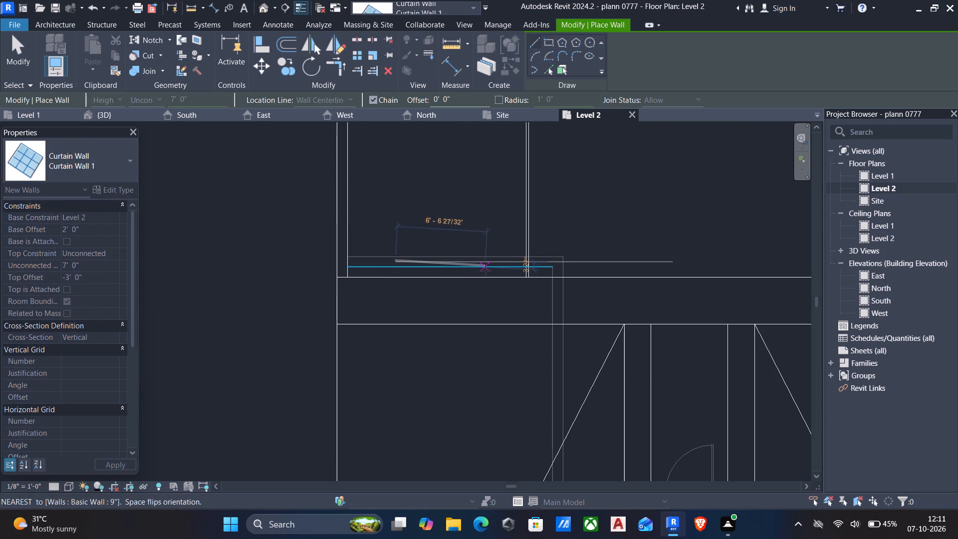
pyautogui.click(485, 262)
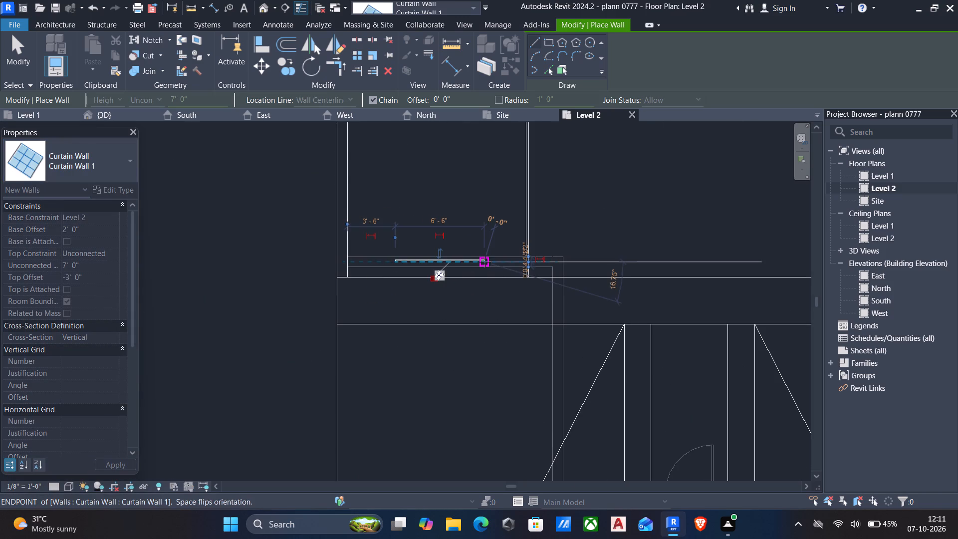
pyautogui.press('Escape')
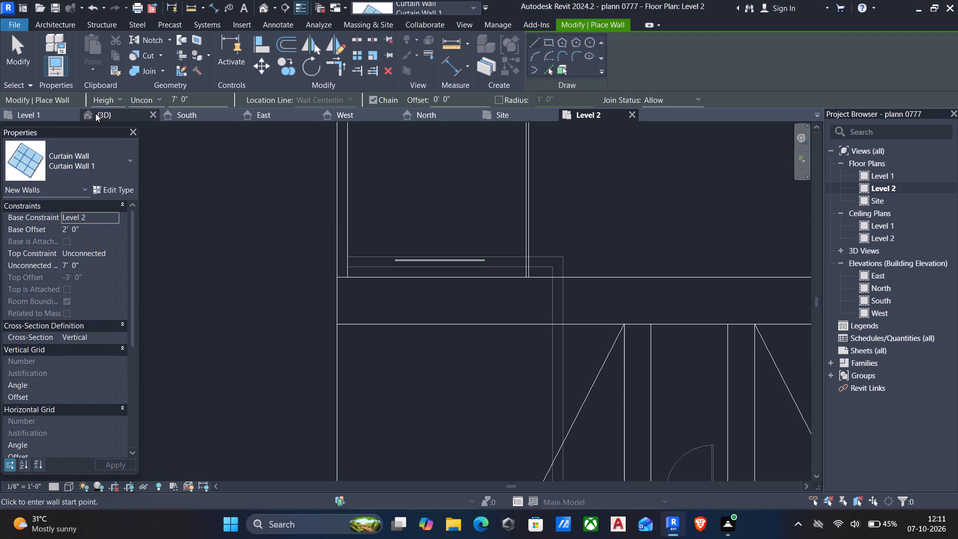
# In the 3D view, nudge the new curtain wall east along the roof front toward the small west dormer's gable wall.
pyautogui.click(99, 114)
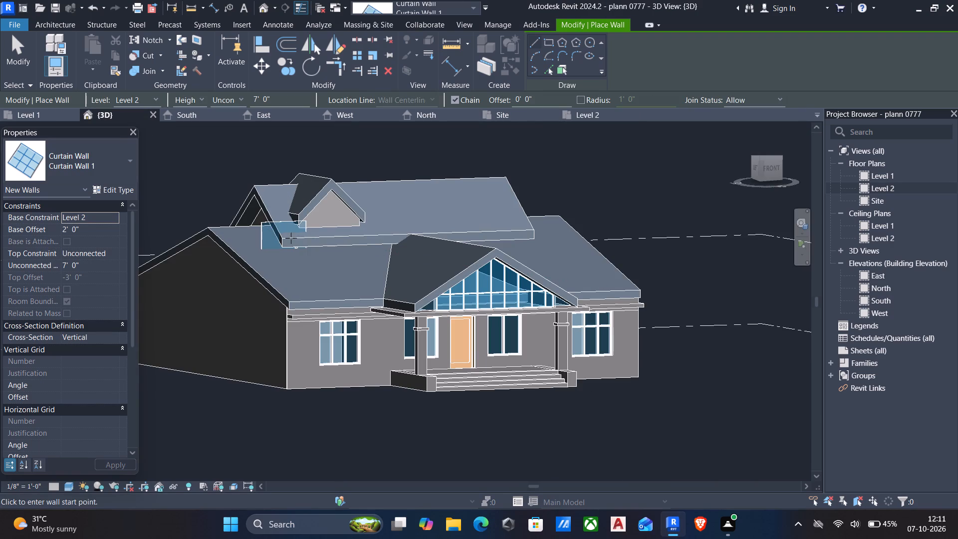
pyautogui.scroll(-1, 316, 233)
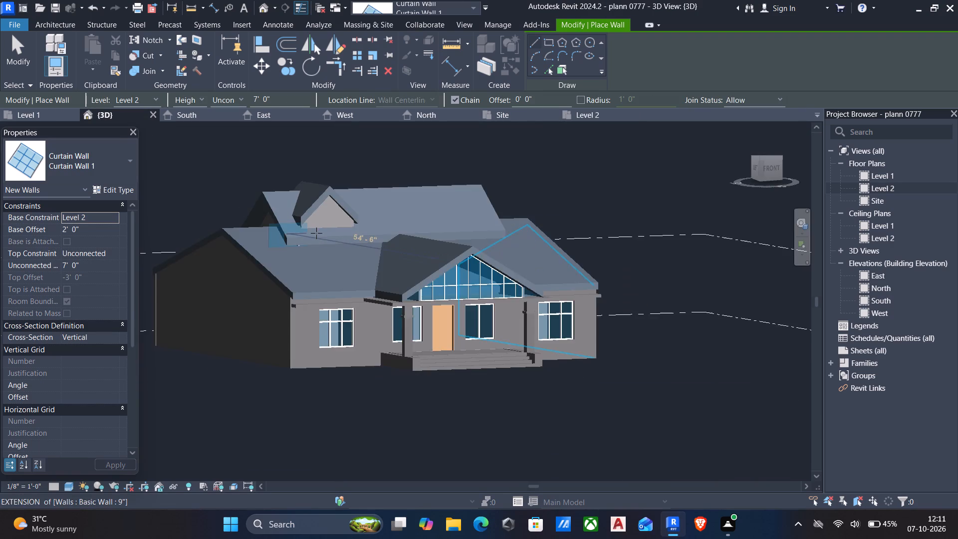
pyautogui.keyDown('shift'); pyautogui.scroll(-1, 316, 233); pyautogui.keyUp('shift')
pyautogui.keyDown('shift'); pyautogui.moveTo(316, 233); pyautogui.dragTo(245, 255, button='middle'); pyautogui.keyUp('shift')
pyautogui.scroll(5, 245, 255)
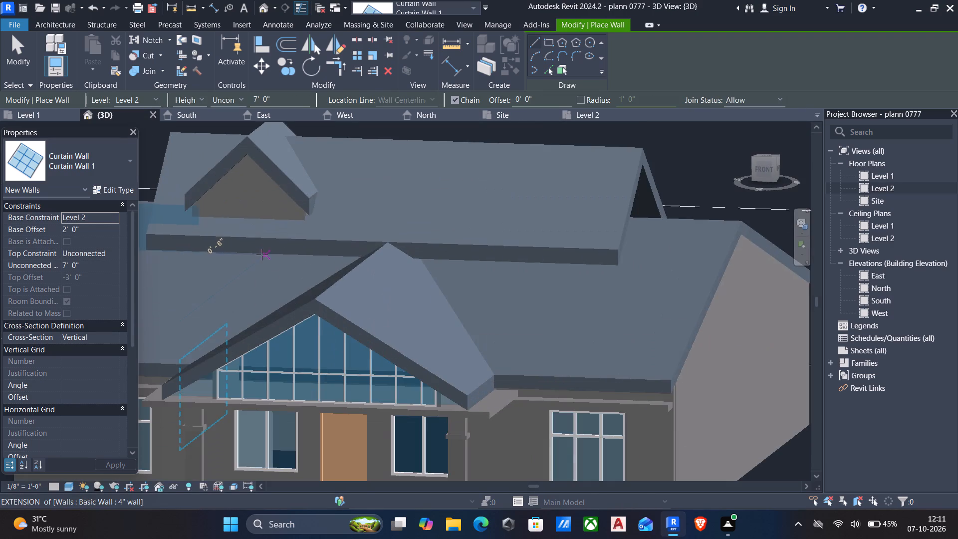
pyautogui.scroll(-1, 301, 256)
pyautogui.moveTo(301, 256); pyautogui.dragTo(541, 262, button='middle')
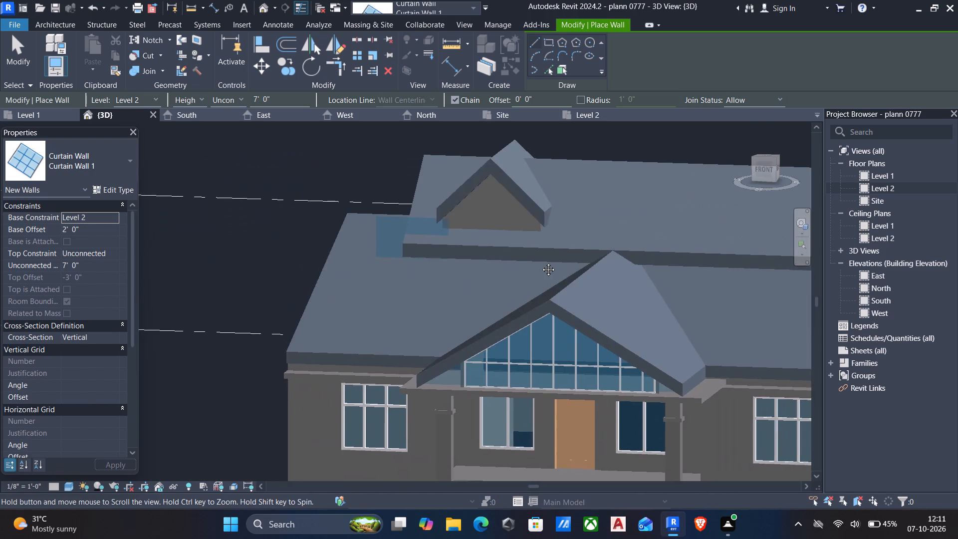
pyautogui.moveTo(541, 262); pyautogui.dragTo(541, 262, button='middle')
pyautogui.scroll(5, 503, 235)
pyautogui.press('Escape')
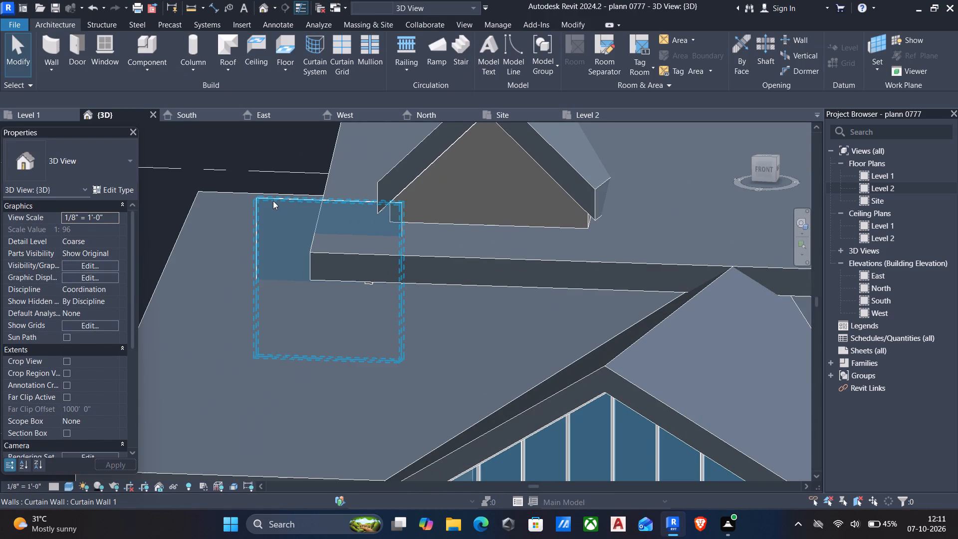
pyautogui.click(273, 201)
pyautogui.press('Right')
pyautogui.press('Right')
pyautogui.press('Right')
pyautogui.press('Right')
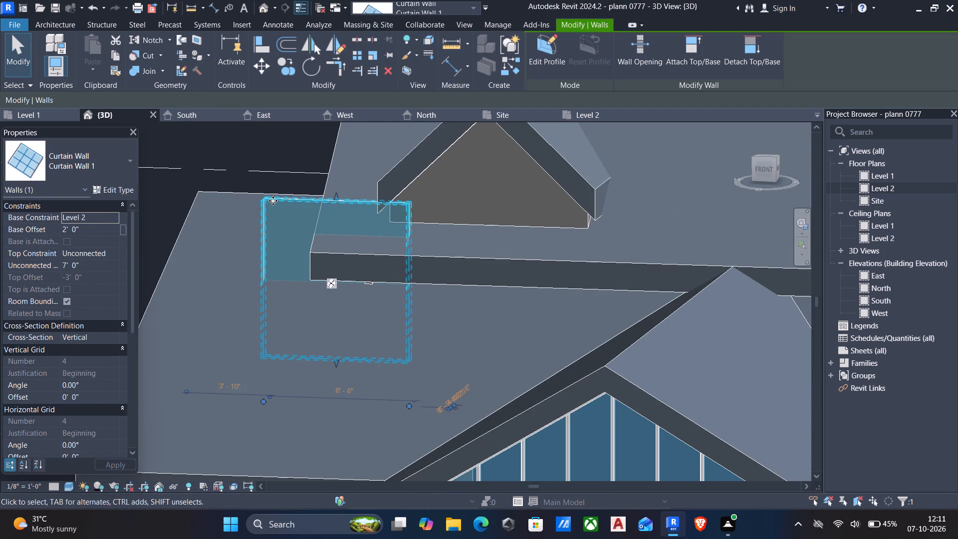
pyautogui.press('Right')
pyautogui.press('Right')
pyautogui.press('Right')
pyautogui.press('Right')
pyautogui.press('Right')
pyautogui.press('Right')
pyautogui.press('Right')
pyautogui.press('Right')
pyautogui.press('Right')
pyautogui.press('Right')
pyautogui.press('Right')
pyautogui.press('Right')
pyautogui.press('Right')
pyautogui.press('Right')
pyautogui.press('Right')
pyautogui.press('Right')
pyautogui.press('Right')
pyautogui.press('Right')
pyautogui.press('Right')
pyautogui.press('Right')
pyautogui.press('Right')
pyautogui.press('Right')
pyautogui.press('Right')
pyautogui.press('Right')
pyautogui.press('Right')
pyautogui.press('Right')
pyautogui.press('Right')
pyautogui.press('Right')
pyautogui.press('Right')
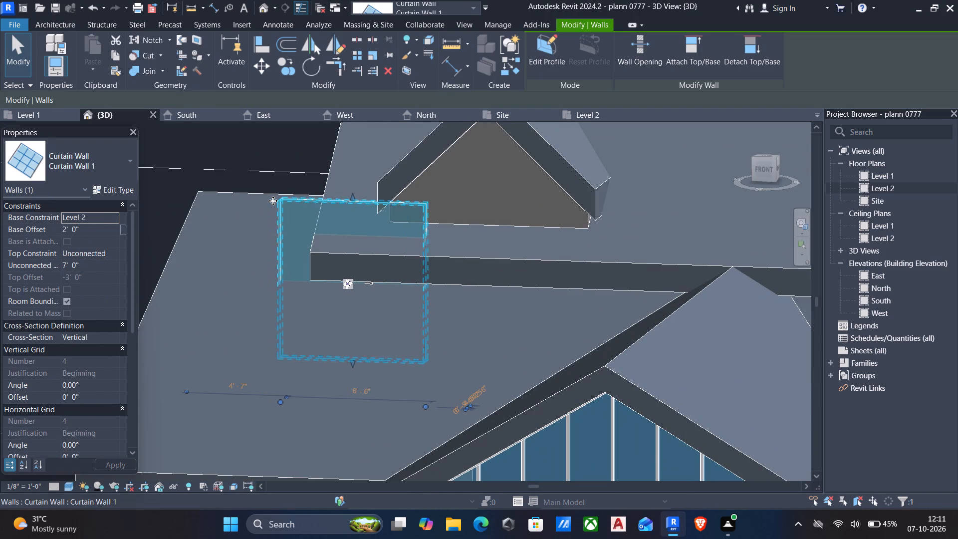
pyautogui.press('Right')
pyautogui.press('Right')
pyautogui.press('Right')
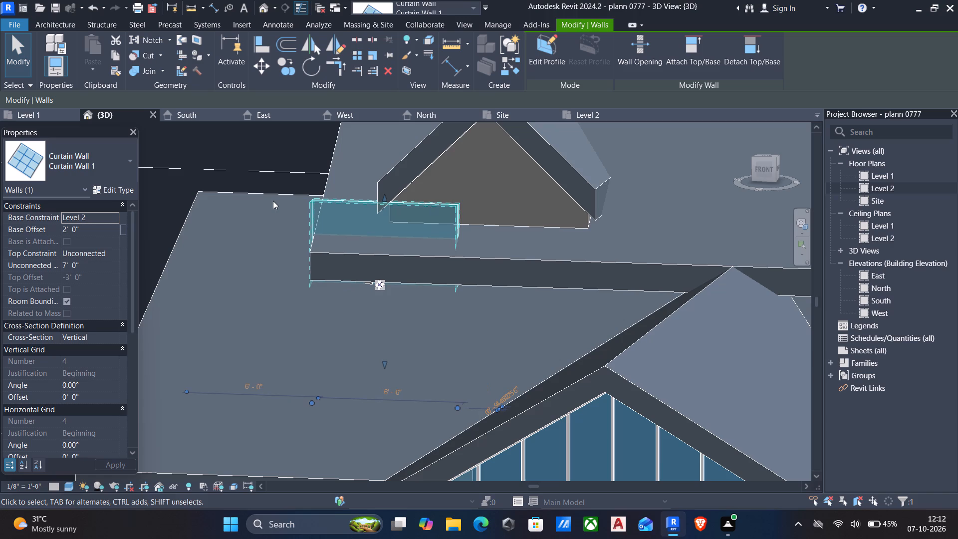
pyautogui.press('Right')
pyautogui.press('Right')
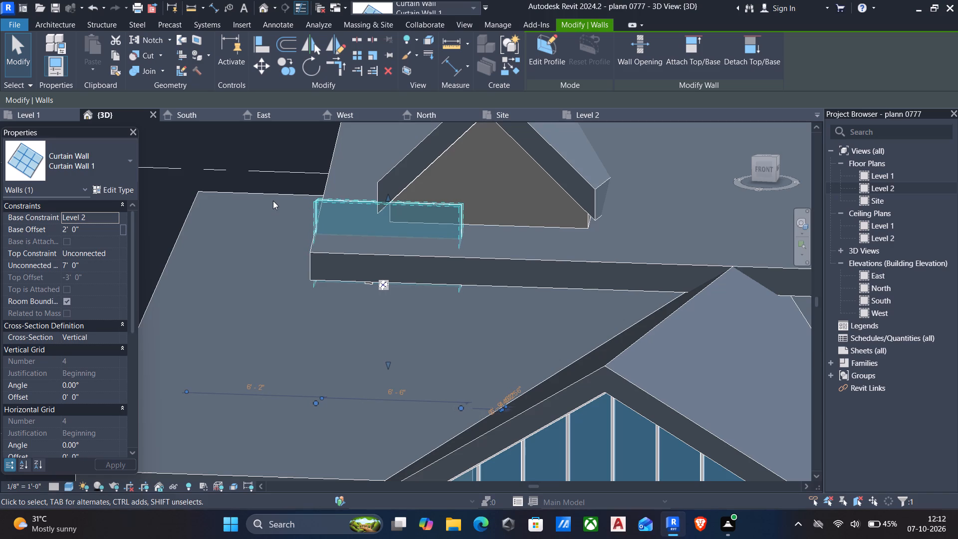
pyautogui.press('Right')
pyautogui.press('Right')
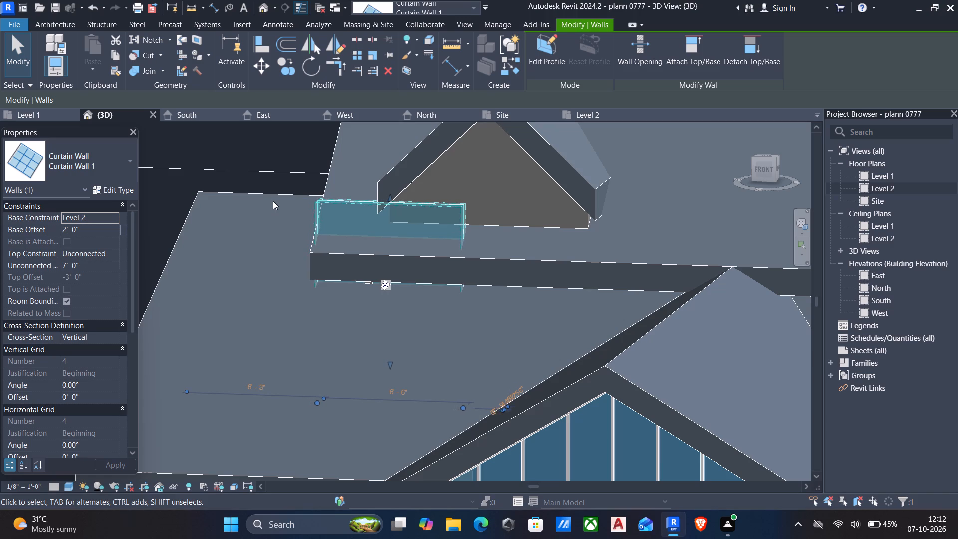
pyautogui.press('Right')
pyautogui.press('Right')
pyautogui.press('Right')
pyautogui.press('Right')
pyautogui.press('Right')
pyautogui.press('Right')
pyautogui.press('Right')
pyautogui.press('Right')
pyautogui.press('Right')
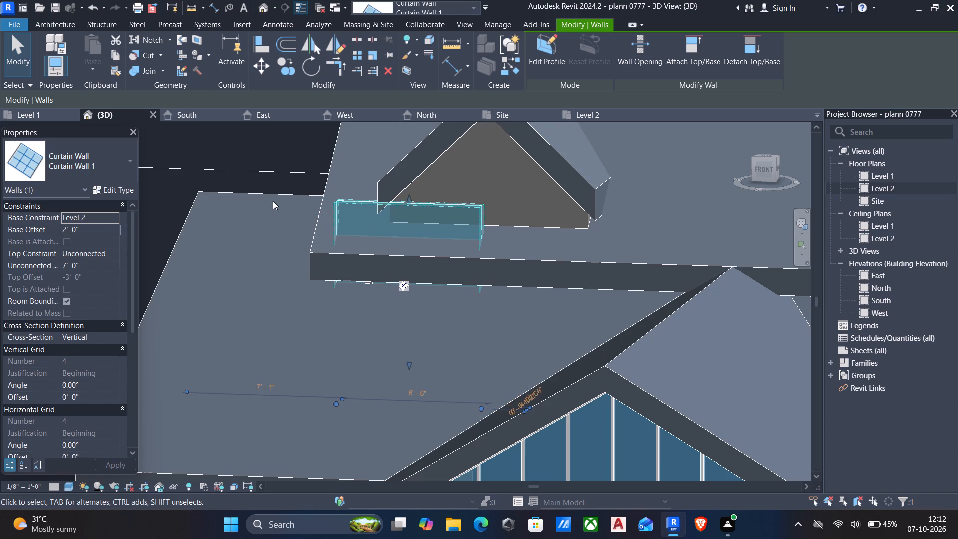
pyautogui.press('Right')
pyautogui.press('Right')
pyautogui.press('Right')
pyautogui.press('Right')
pyautogui.press('Right')
pyautogui.press('Right')
pyautogui.press('Right')
pyautogui.press('Right')
pyautogui.press('Right')
pyautogui.press('Right')
pyautogui.press('Right')
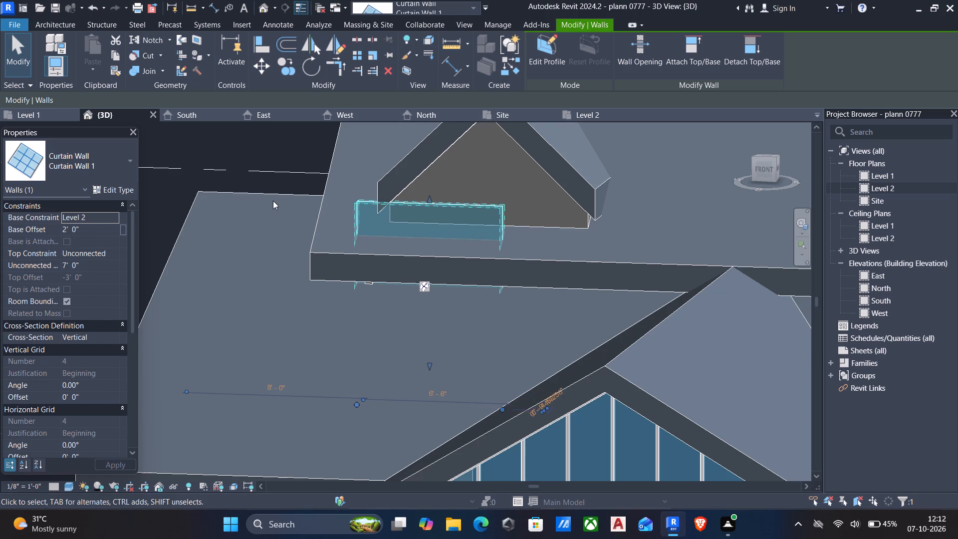
pyautogui.press('Right')
pyautogui.press('Right')
pyautogui.press('Right')
pyautogui.press('Right')
pyautogui.press('Right')
pyautogui.press('Right')
pyautogui.press('Right')
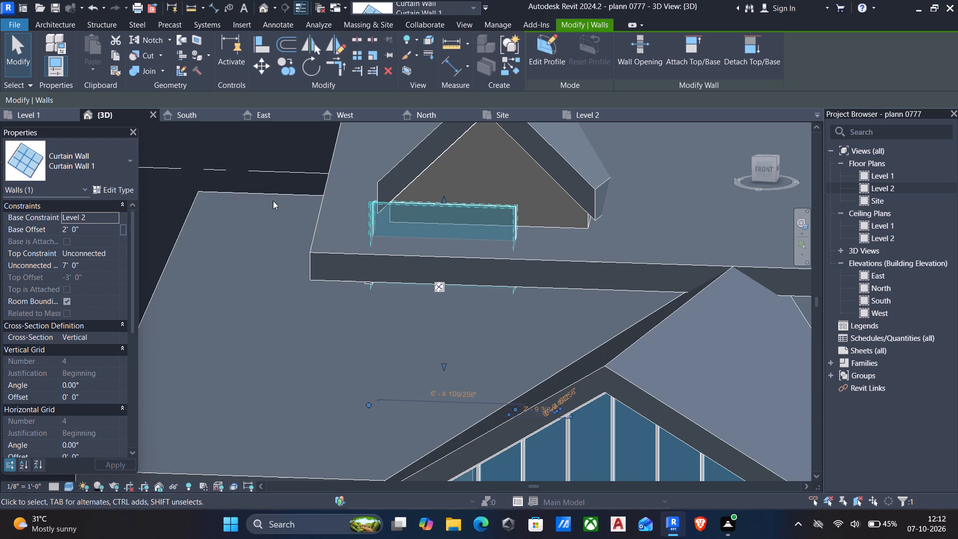
pyautogui.press('Right')
pyautogui.press('Right')
pyautogui.press('Right')
pyautogui.press('Right')
pyautogui.press('Right')
pyautogui.press('Right')
pyautogui.press('Right')
pyautogui.press('Right')
pyautogui.press('Right')
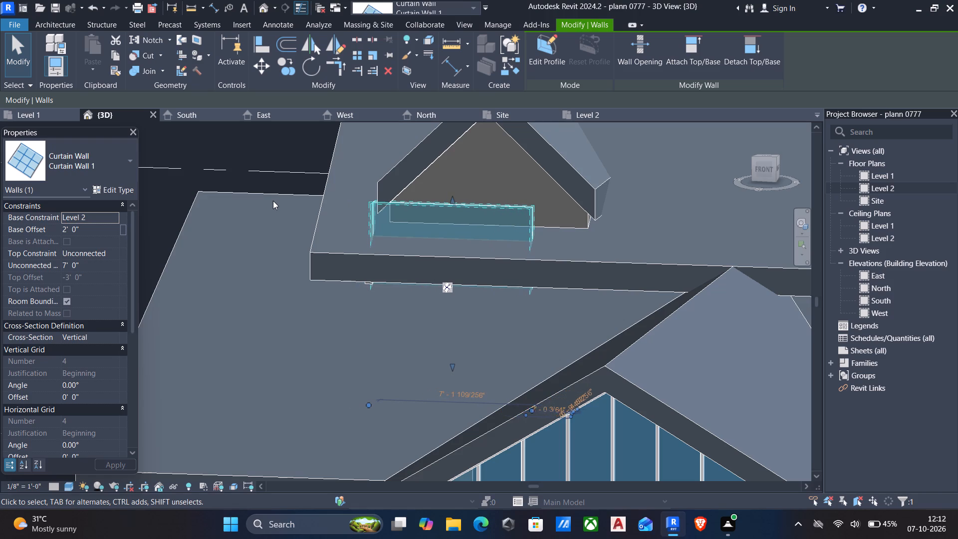
pyautogui.press('Right')
pyautogui.press('Right')
pyautogui.press('Right')
pyautogui.press('Right')
pyautogui.press('Right')
pyautogui.press('Right')
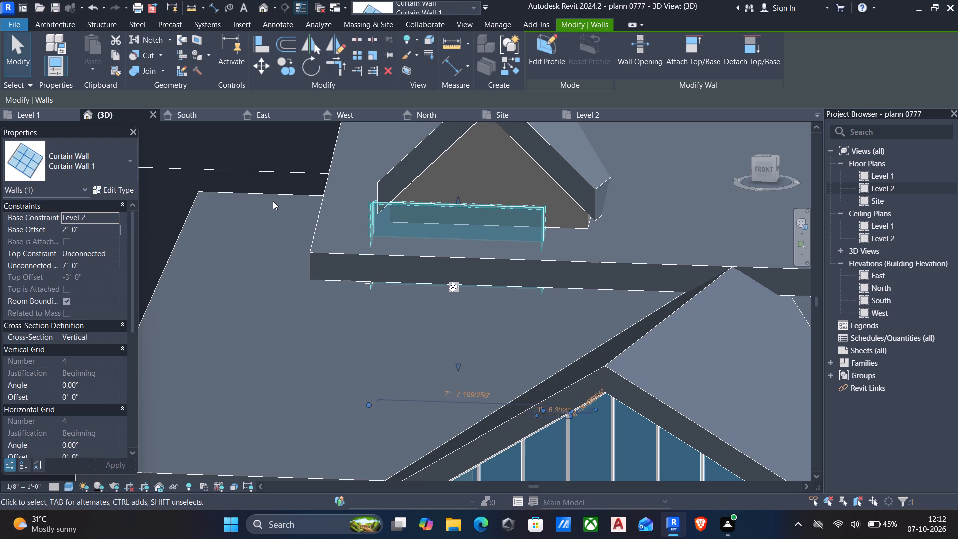
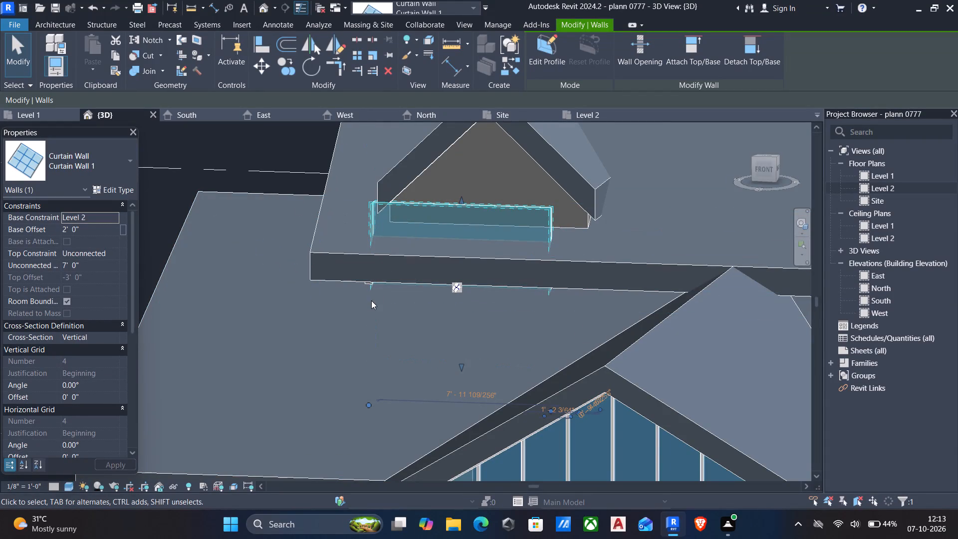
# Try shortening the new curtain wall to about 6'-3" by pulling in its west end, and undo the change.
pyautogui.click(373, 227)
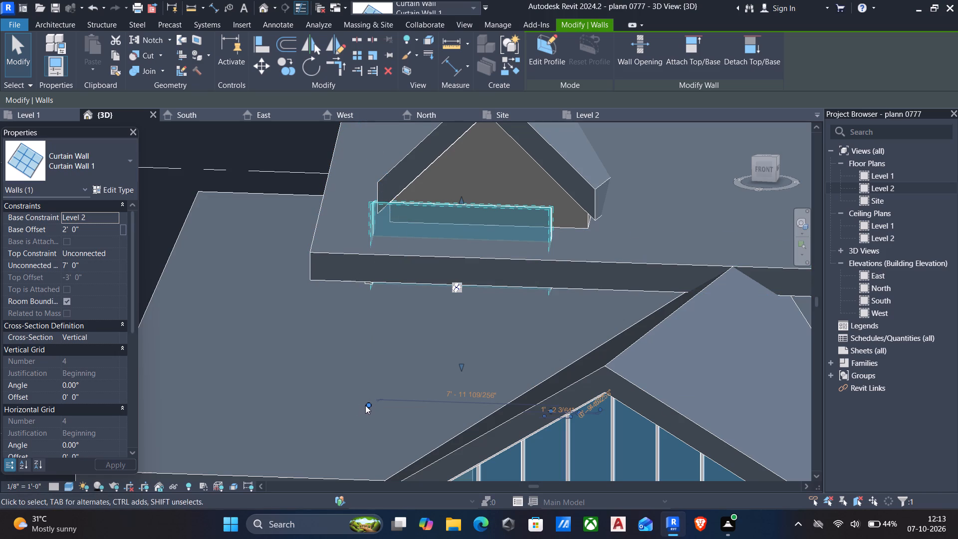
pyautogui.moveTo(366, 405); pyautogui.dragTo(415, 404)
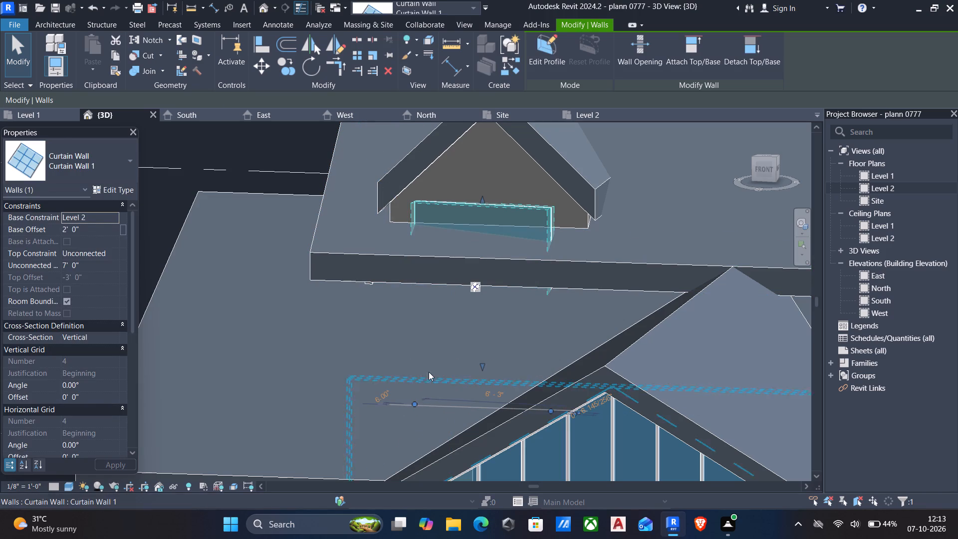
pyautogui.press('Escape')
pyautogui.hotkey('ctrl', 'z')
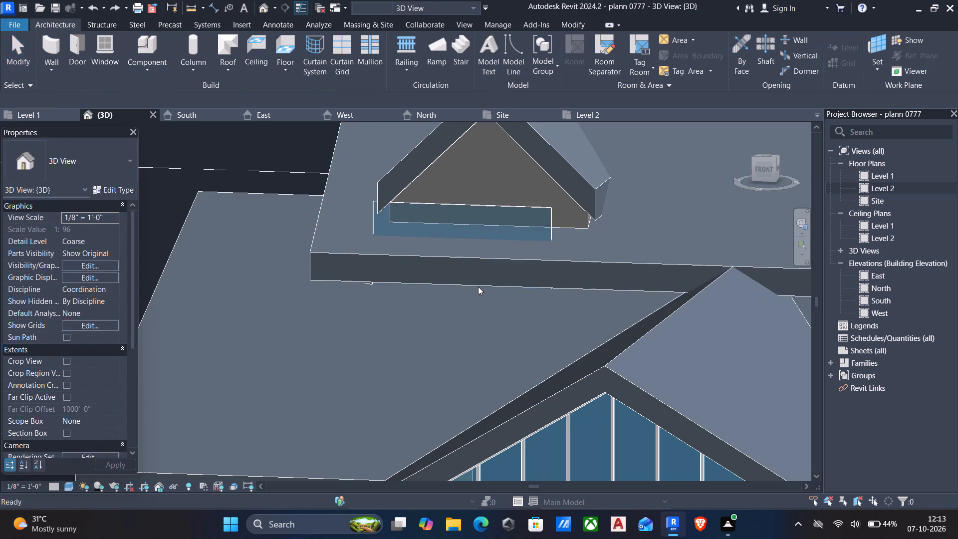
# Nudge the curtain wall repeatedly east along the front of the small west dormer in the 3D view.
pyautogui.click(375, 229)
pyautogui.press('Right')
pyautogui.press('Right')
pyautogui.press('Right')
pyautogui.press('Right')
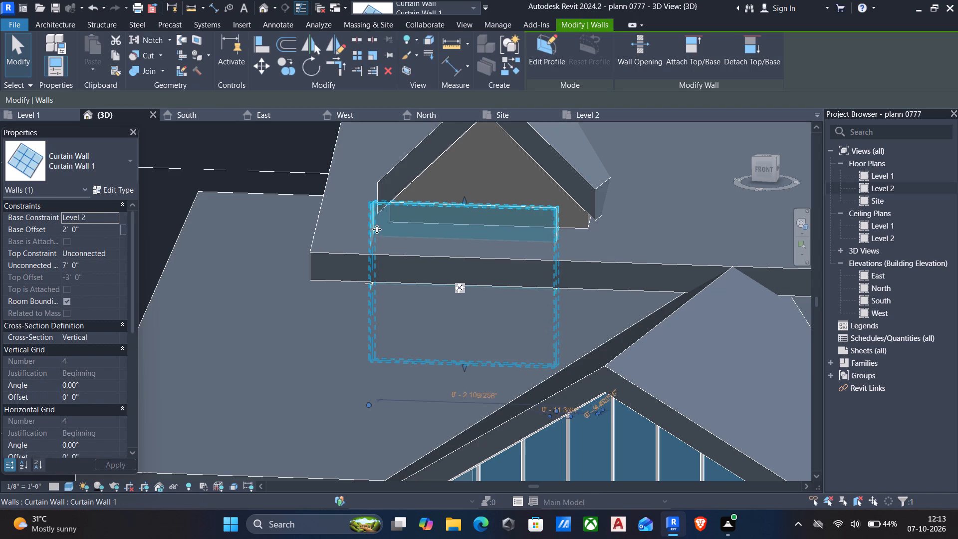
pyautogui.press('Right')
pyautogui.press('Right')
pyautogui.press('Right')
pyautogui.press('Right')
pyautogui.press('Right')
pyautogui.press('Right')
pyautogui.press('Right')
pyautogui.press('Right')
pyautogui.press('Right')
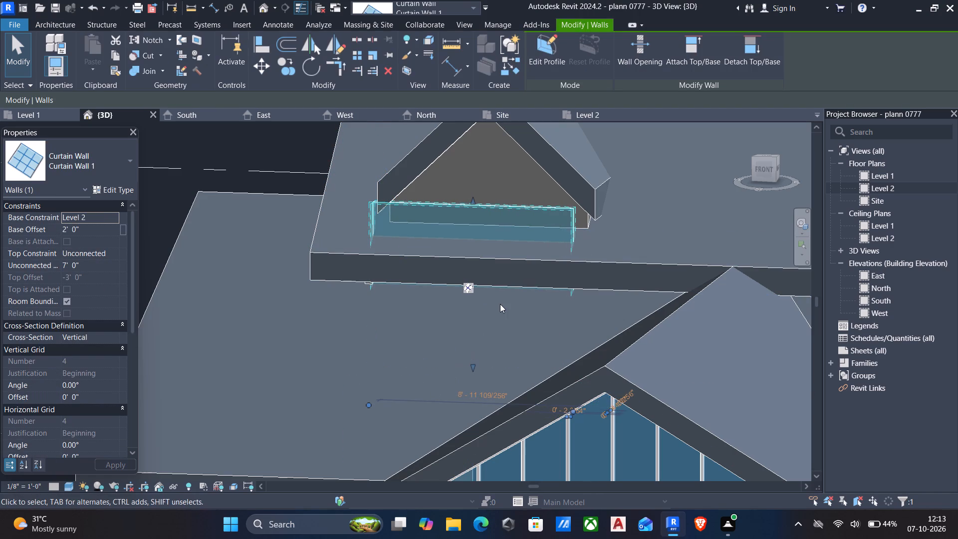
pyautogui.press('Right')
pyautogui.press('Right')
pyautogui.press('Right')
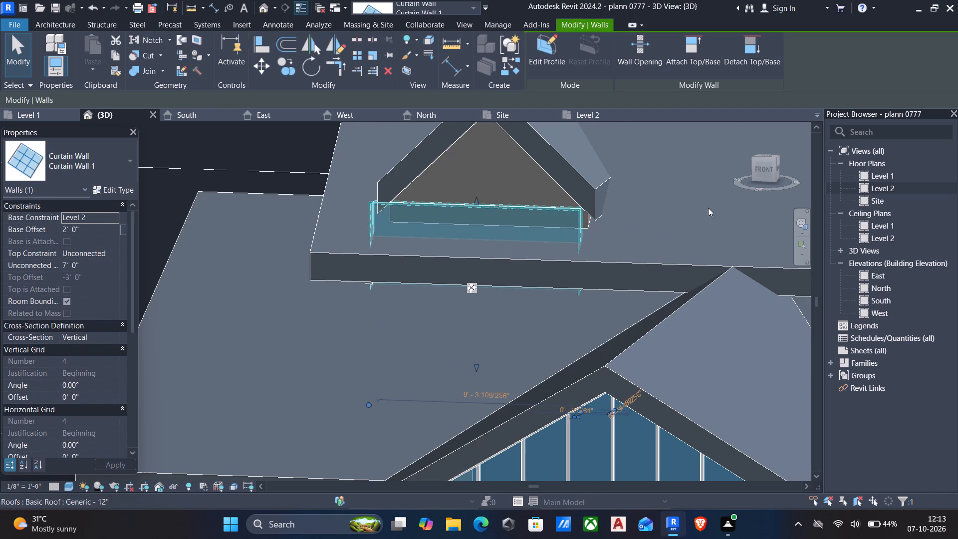
# In Level 2, nudge the curtain wall slightly east and pull both ends inward until it is 6'-6" long.
pyautogui.doubleClick(887, 192)
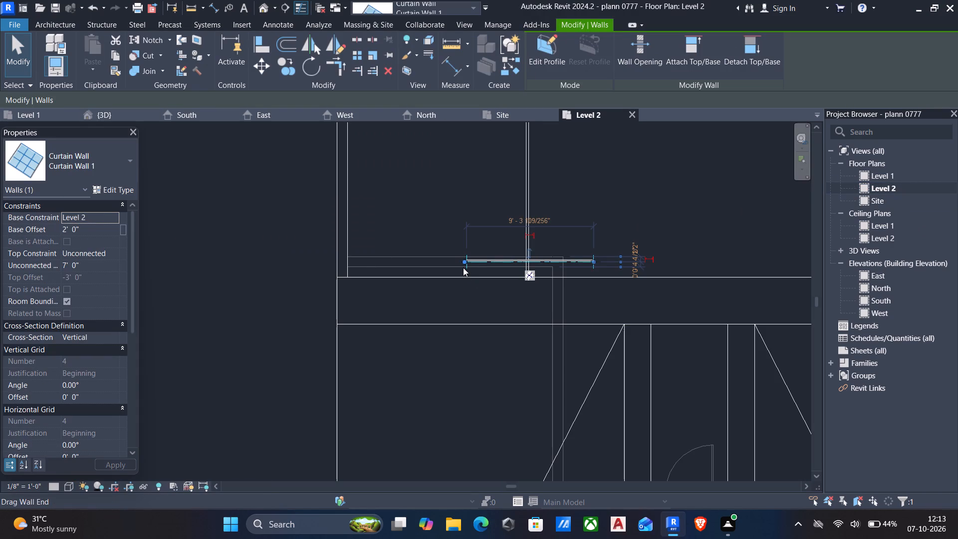
pyautogui.scroll(4, 463, 268)
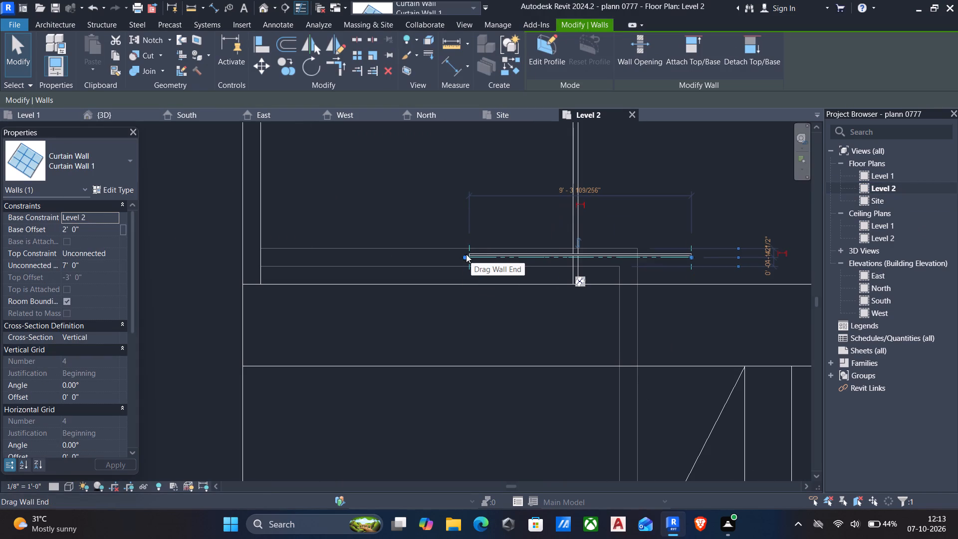
pyautogui.click(466, 254)
pyautogui.press('Right')
pyautogui.press('Right')
pyautogui.press('Right')
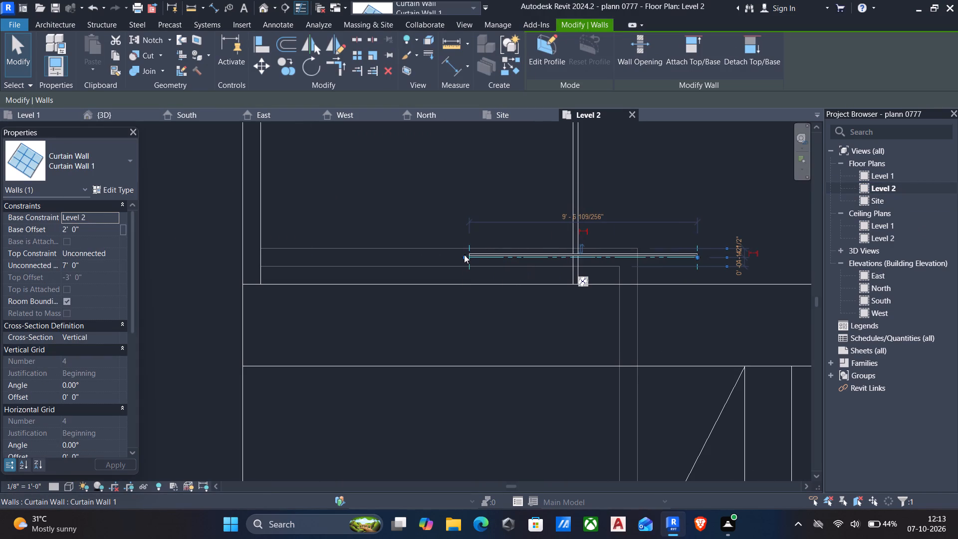
pyautogui.press('Escape')
pyautogui.click(465, 255)
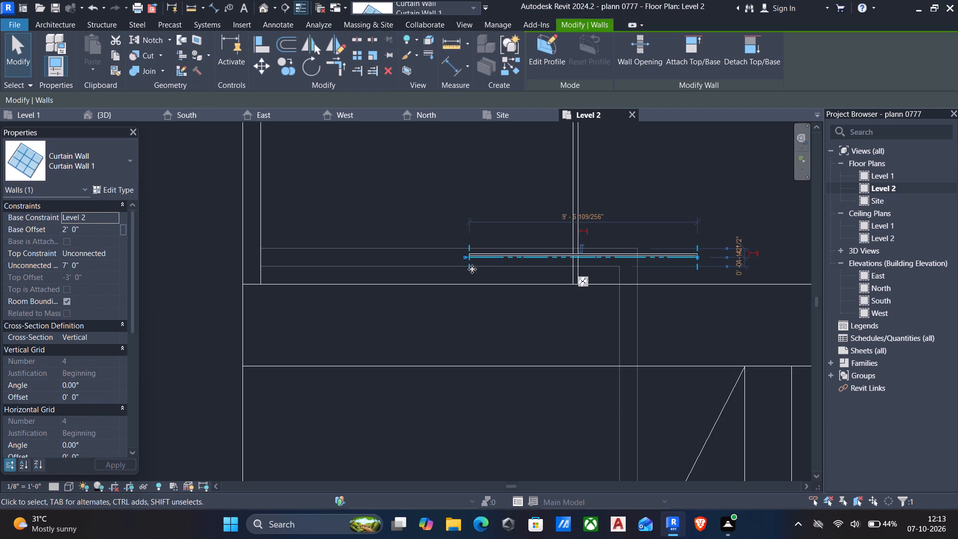
pyautogui.moveTo(468, 257); pyautogui.dragTo(469, 257)
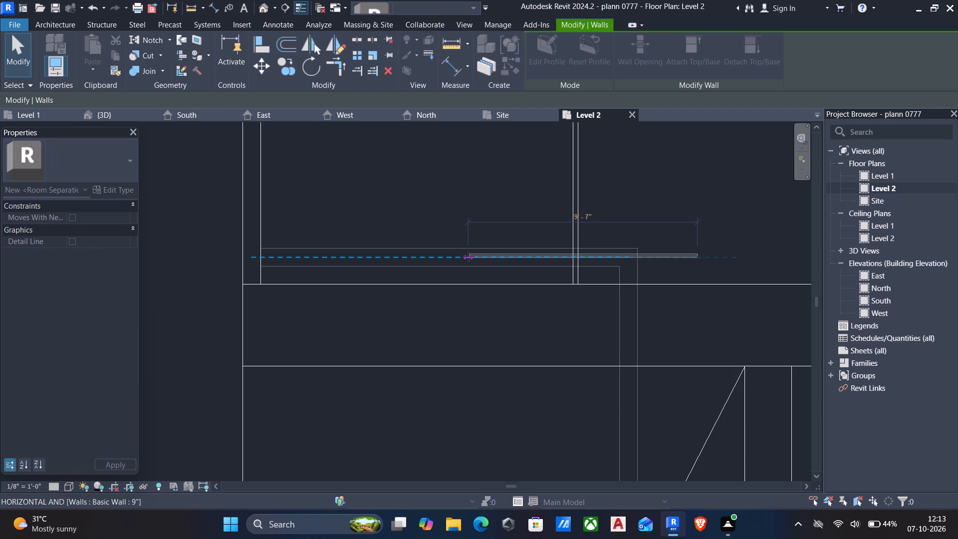
pyautogui.moveTo(469, 257); pyautogui.dragTo(494, 257)
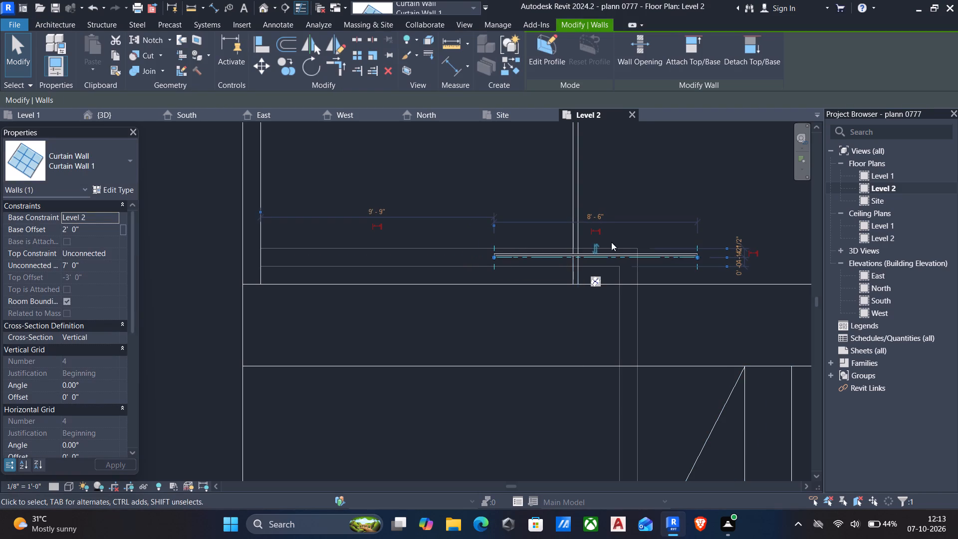
pyautogui.press('Escape')
pyautogui.click(671, 250)
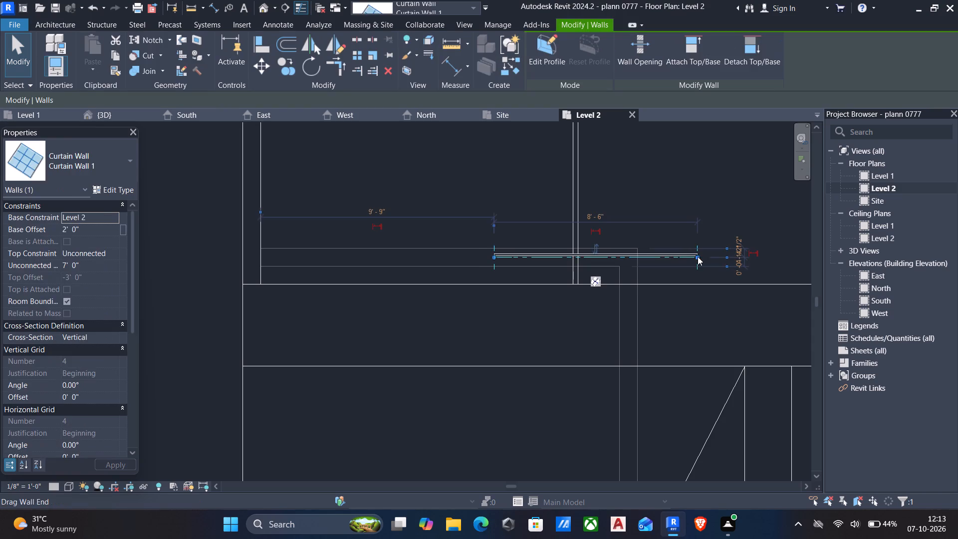
pyautogui.moveTo(699, 257); pyautogui.dragTo(650, 259)
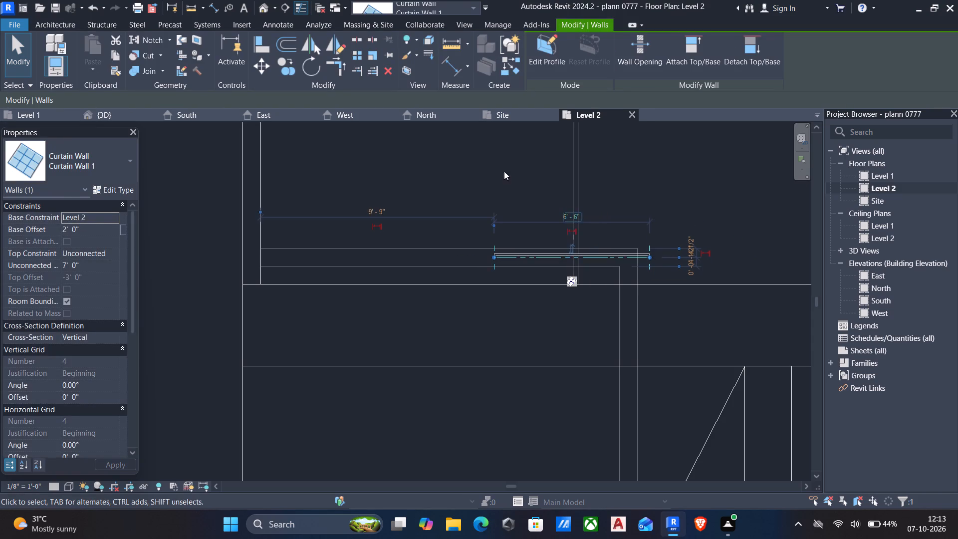
pyautogui.press('Escape')
# In the 3D view, nudge the 6'-6" curtain wall east toward the middle of the small west dormer's gable.
pyautogui.click(119, 112)
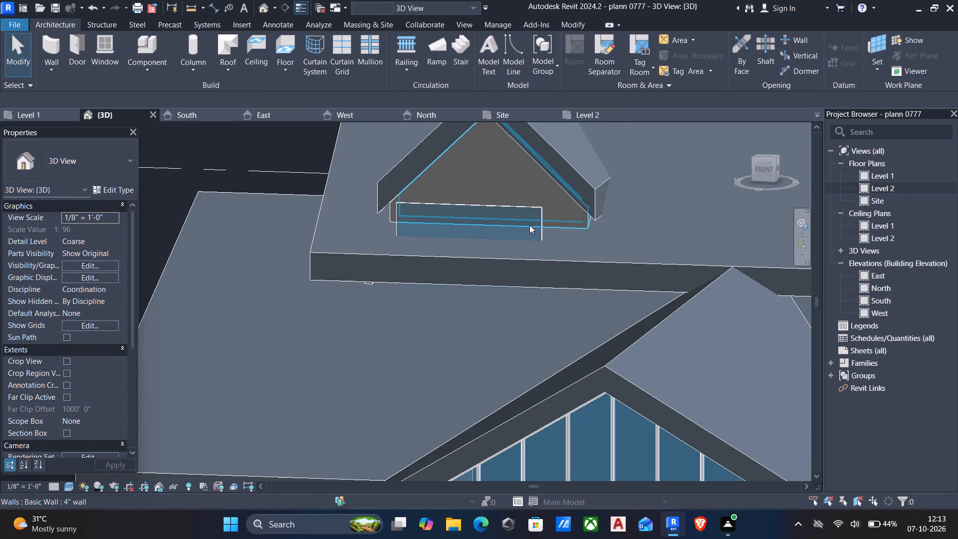
pyautogui.click(539, 226)
pyautogui.press('Right')
pyautogui.press('Right')
pyautogui.press('Right')
pyautogui.press('Right')
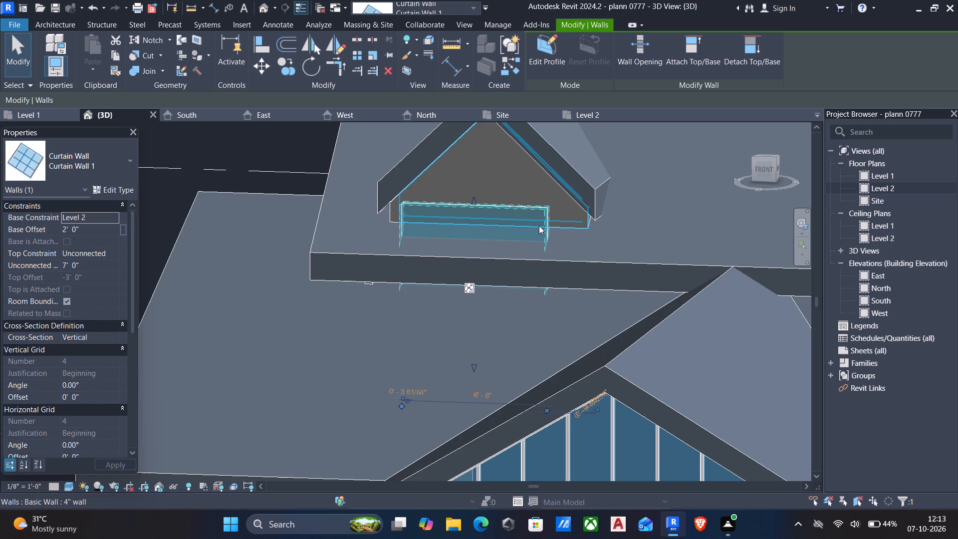
pyautogui.press('Right')
pyautogui.press('Right')
pyautogui.press('Right')
# Raise the curtain wall's base and top into the dormer gable, about 8'-9" base offset and 1'-7" height, and nudge it slightly east.
pyautogui.moveTo(482, 364); pyautogui.dragTo(485, 245)
pyautogui.moveTo(483, 203); pyautogui.dragTo(491, 151)
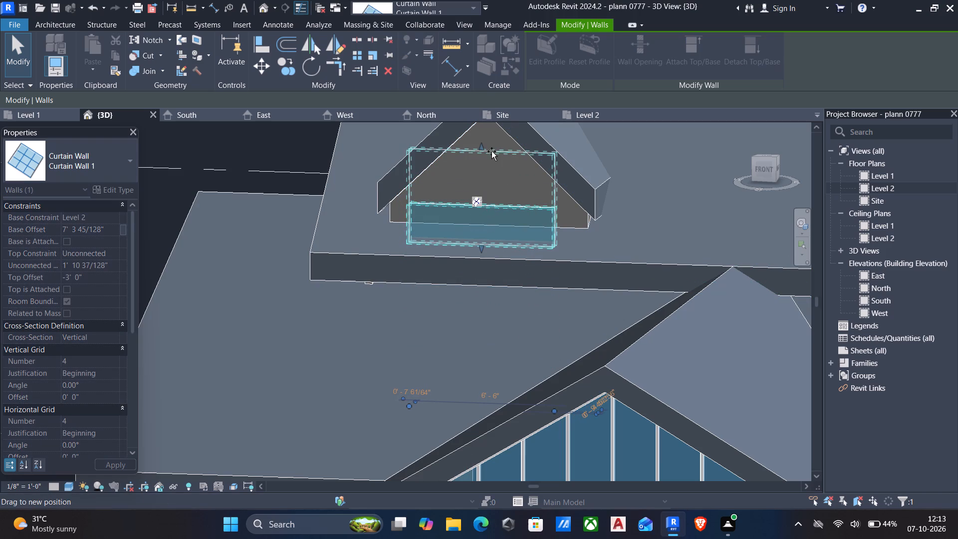
pyautogui.moveTo(491, 151); pyautogui.dragTo(491, 176)
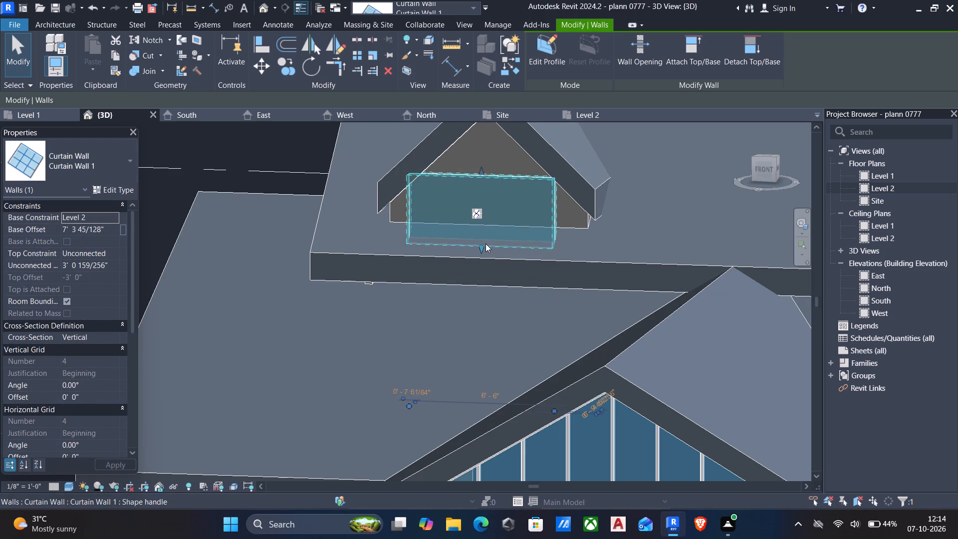
pyautogui.moveTo(482, 244); pyautogui.dragTo(484, 211)
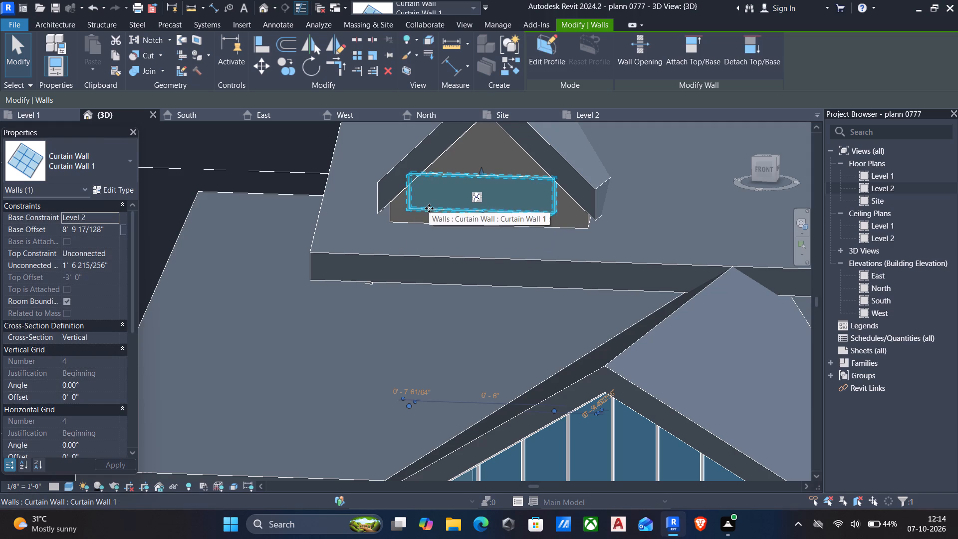
pyautogui.press('Right')
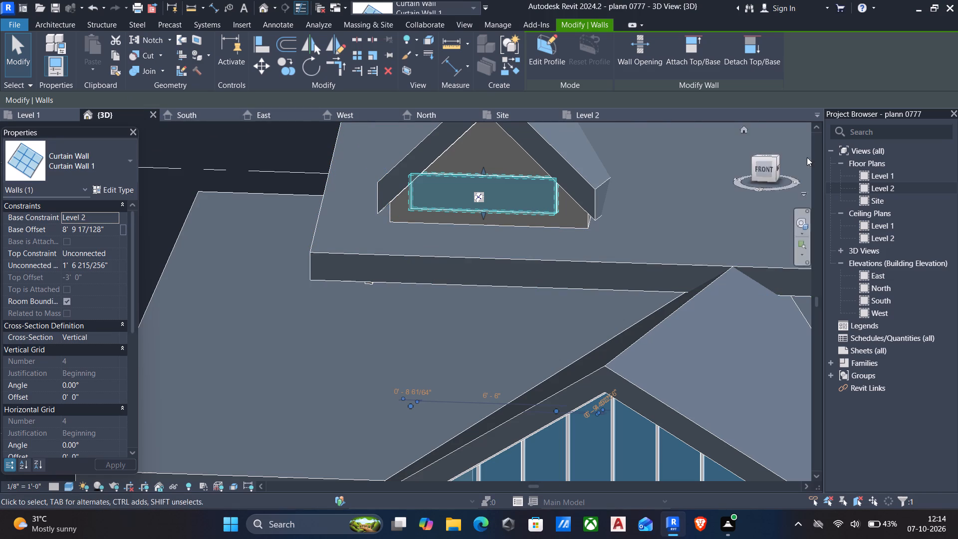
# Look for the raised curtain wall in the Level 2 and Level 1 floor plans.
pyautogui.doubleClick(887, 186)
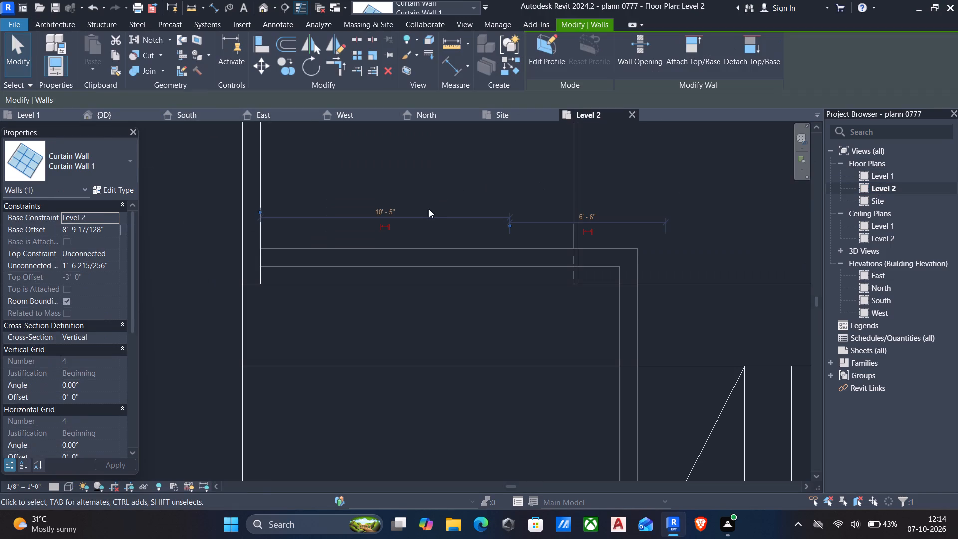
pyautogui.scroll(-5, 427, 212)
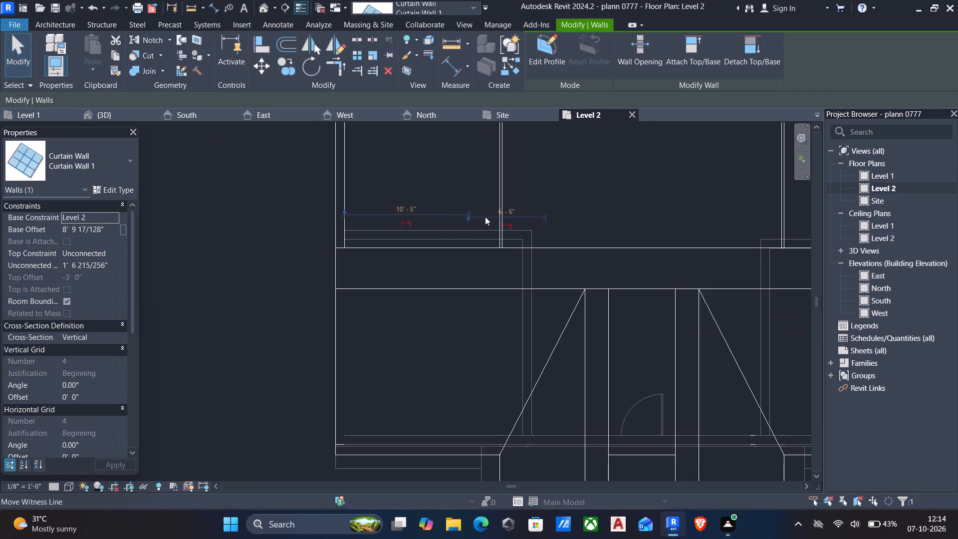
pyautogui.press('Escape')
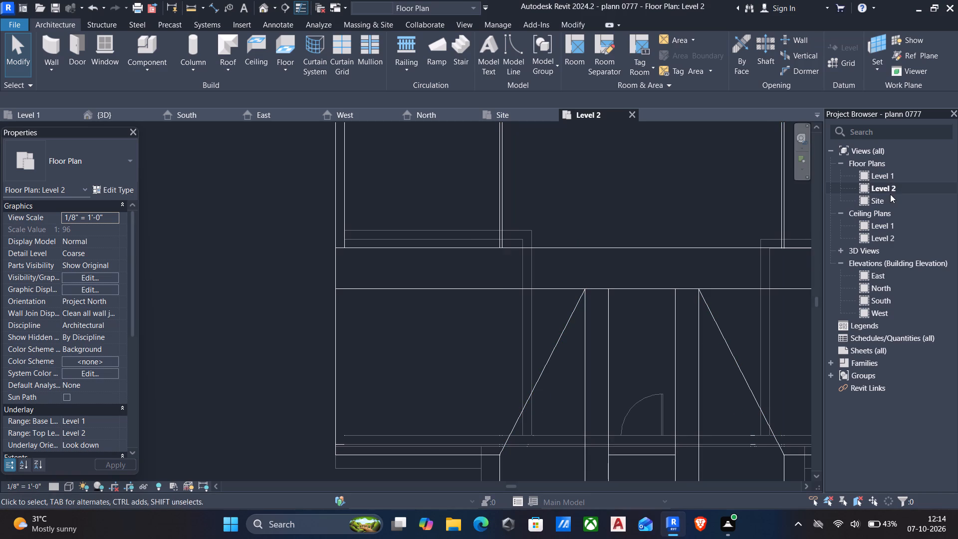
pyautogui.doubleClick(890, 177)
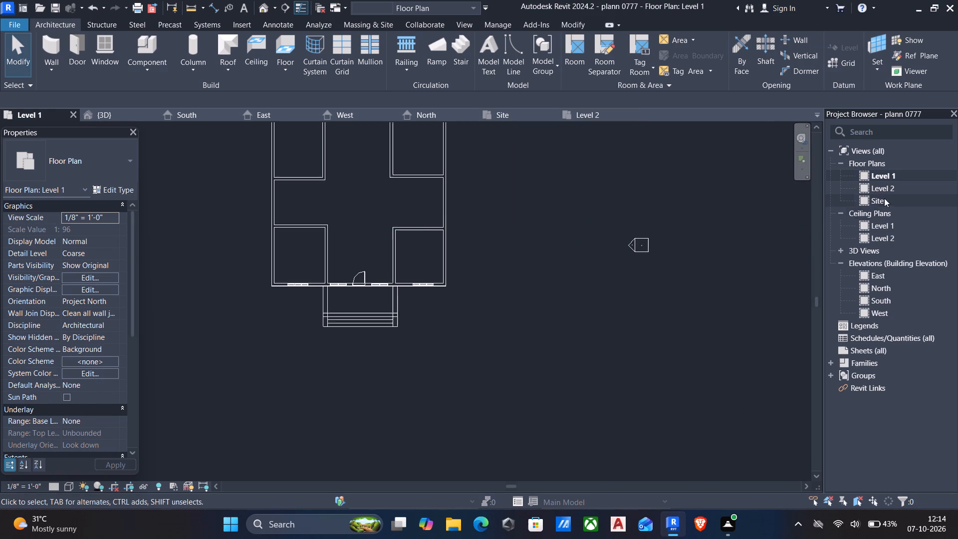
pyautogui.doubleClick(887, 193)
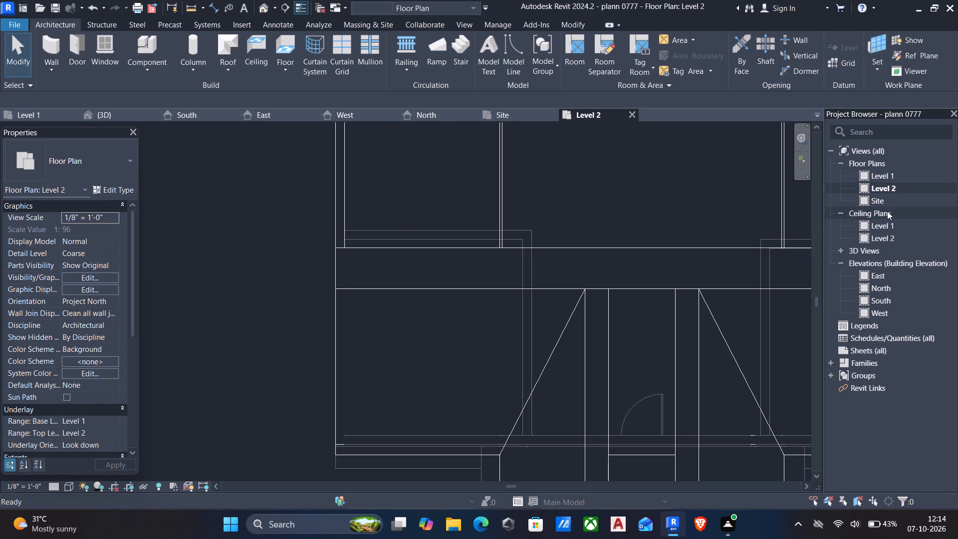
# In the Site plan, pull both ends of the west dormer's curtain wall inward until it is 2'-9" long.
pyautogui.doubleClick(884, 206)
pyautogui.scroll(-6, 362, 194)
pyautogui.moveTo(359, 196); pyautogui.dragTo(374, 232, button='middle')
pyautogui.scroll(-3, 373, 229)
pyautogui.moveTo(373, 229); pyautogui.dragTo(378, 243, button='middle')
pyautogui.scroll(-1, 378, 243)
pyautogui.scroll(4, 395, 291)
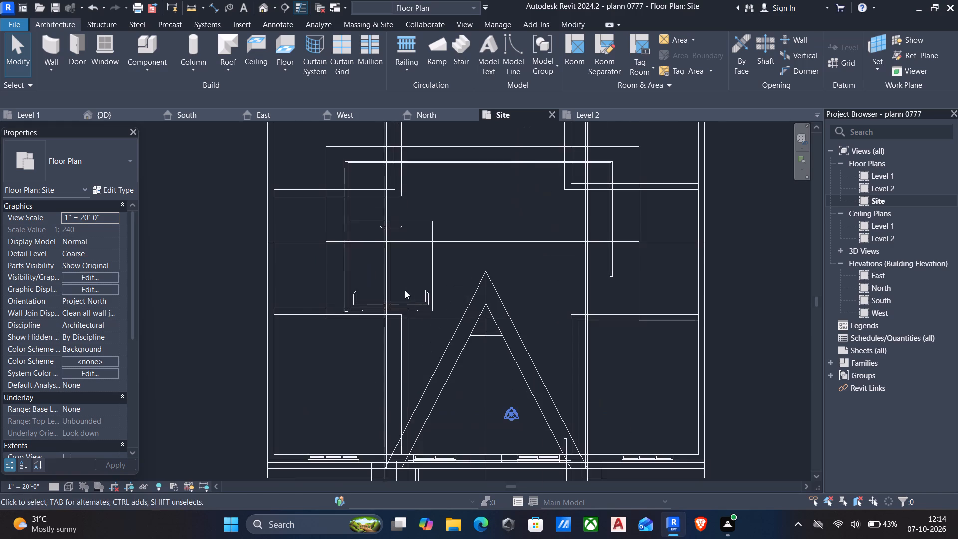
pyautogui.scroll(5, 384, 309)
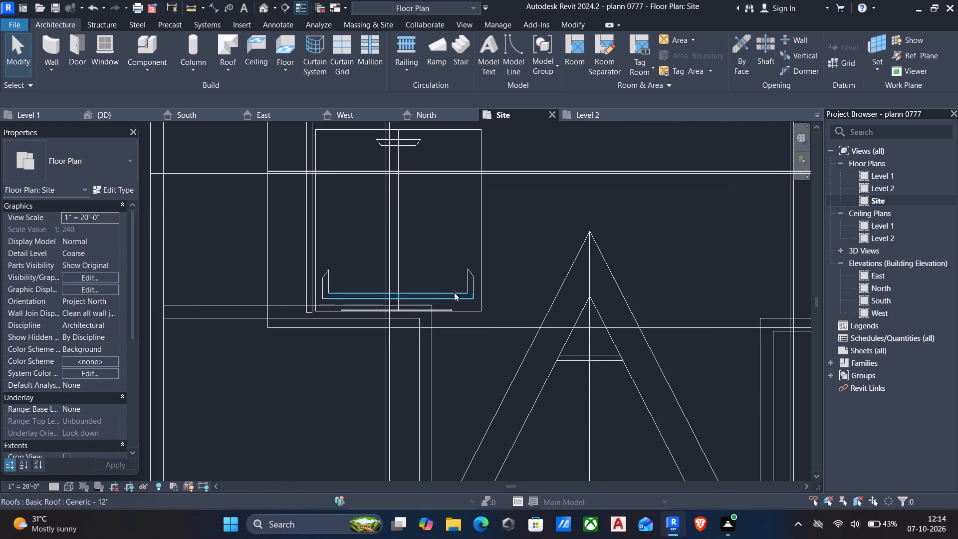
pyautogui.scroll(5, 441, 298)
pyautogui.scroll(-6, 418, 289)
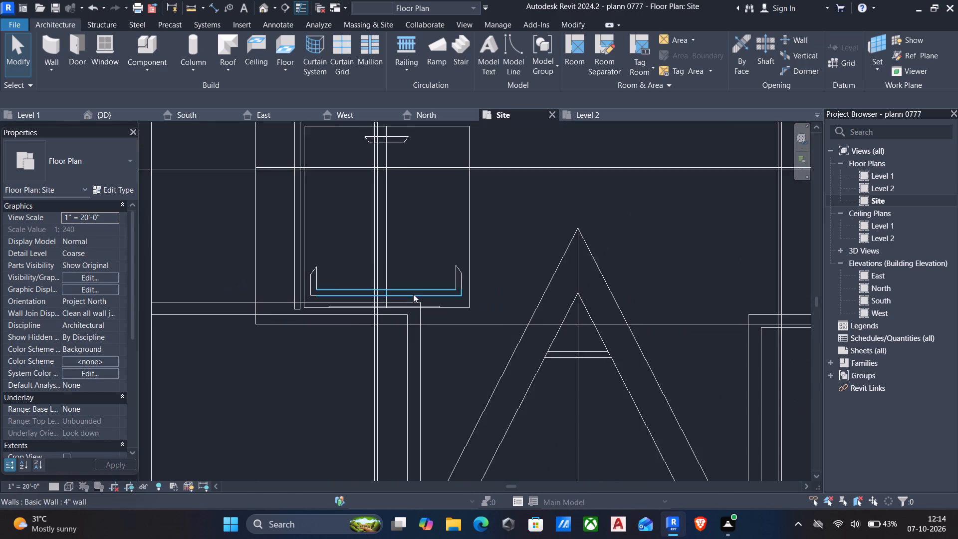
pyautogui.scroll(-4, 413, 294)
pyautogui.scroll(1, 405, 219)
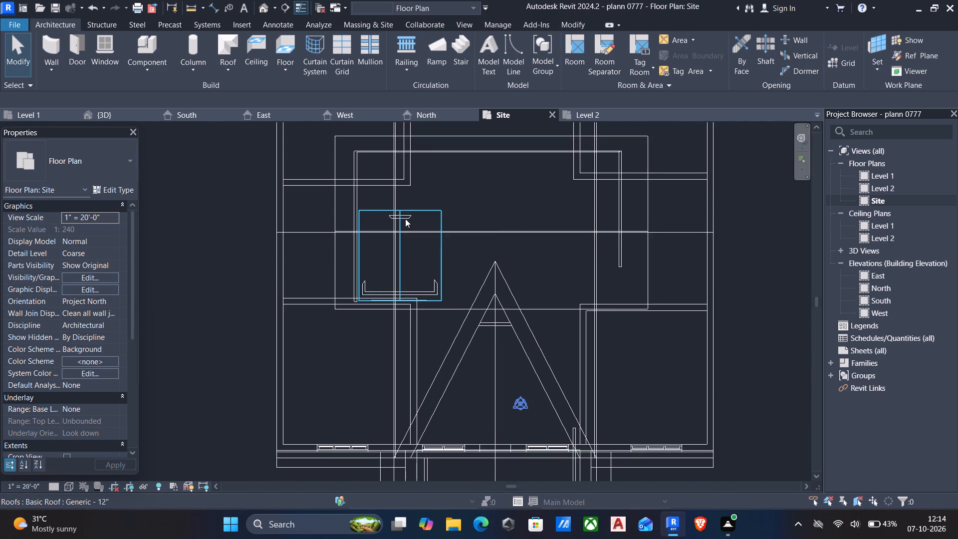
pyautogui.scroll(3, 405, 219)
pyautogui.scroll(6, 383, 363)
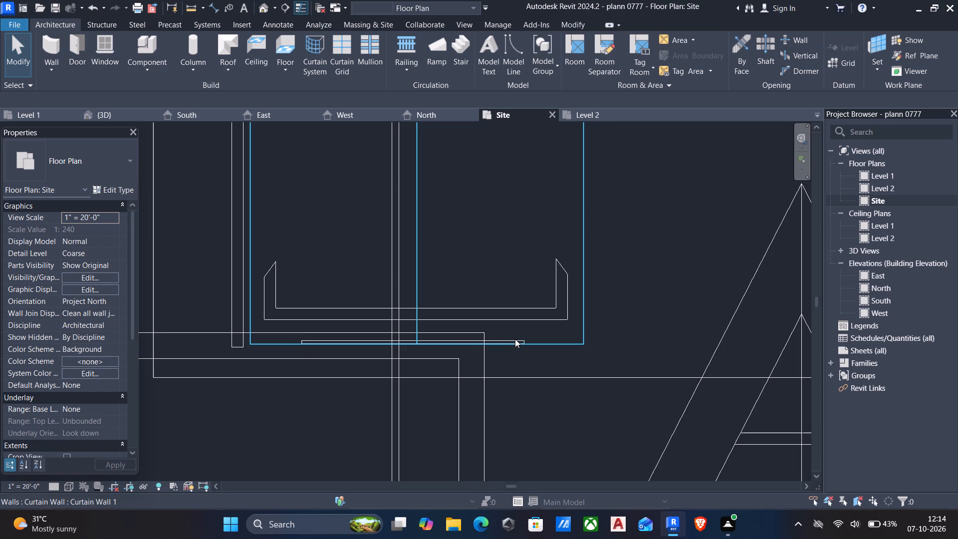
pyautogui.click(515, 339)
pyautogui.scroll(2, 516, 339)
pyautogui.press('Escape')
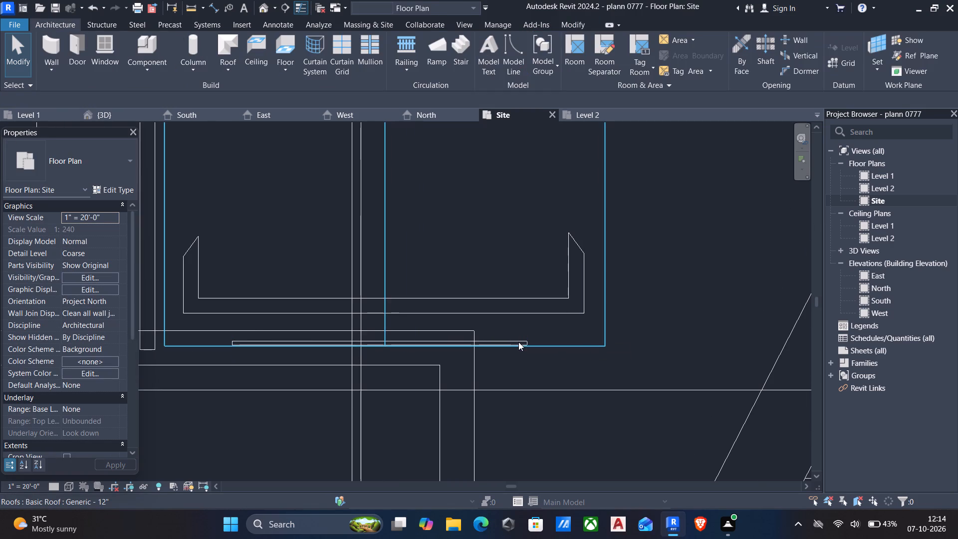
pyautogui.click(518, 338)
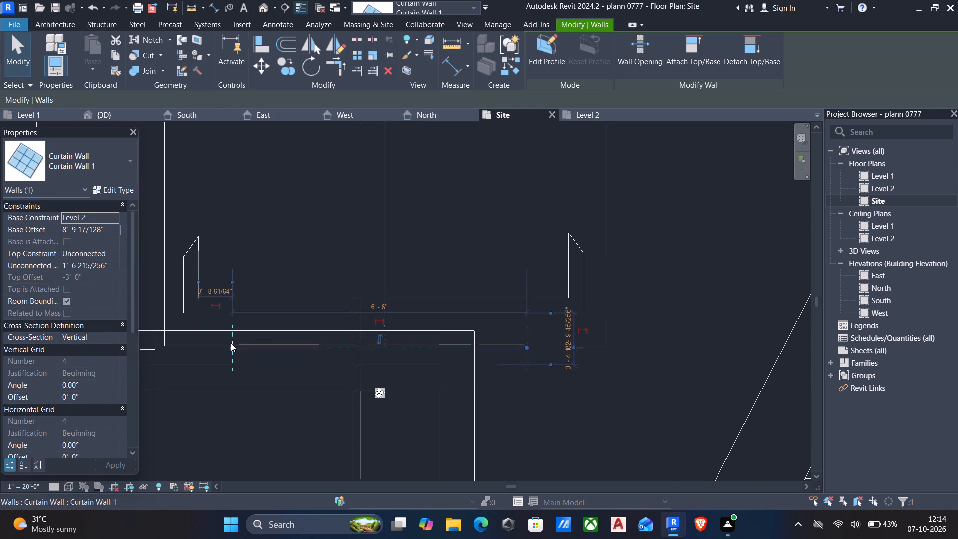
pyautogui.moveTo(231, 345); pyautogui.dragTo(272, 344)
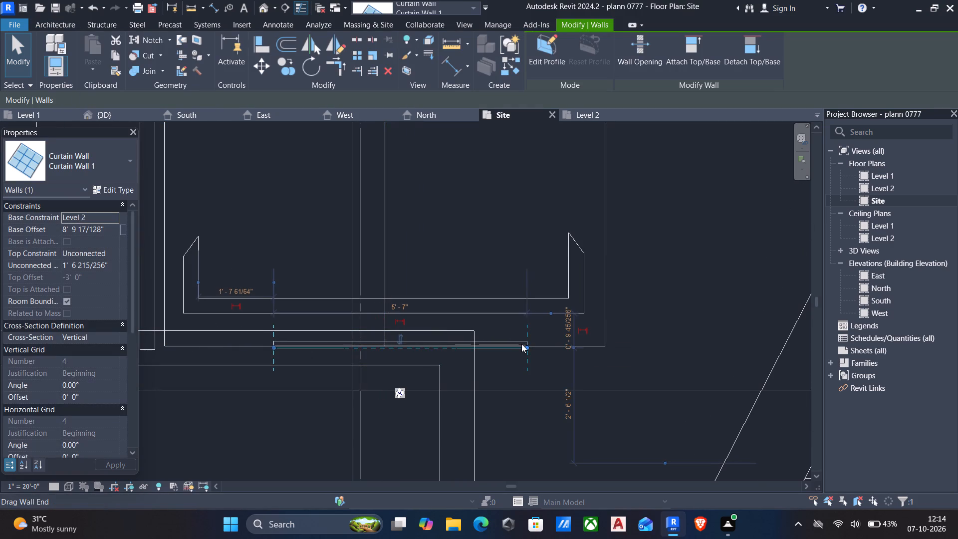
pyautogui.moveTo(528, 346); pyautogui.dragTo(436, 347)
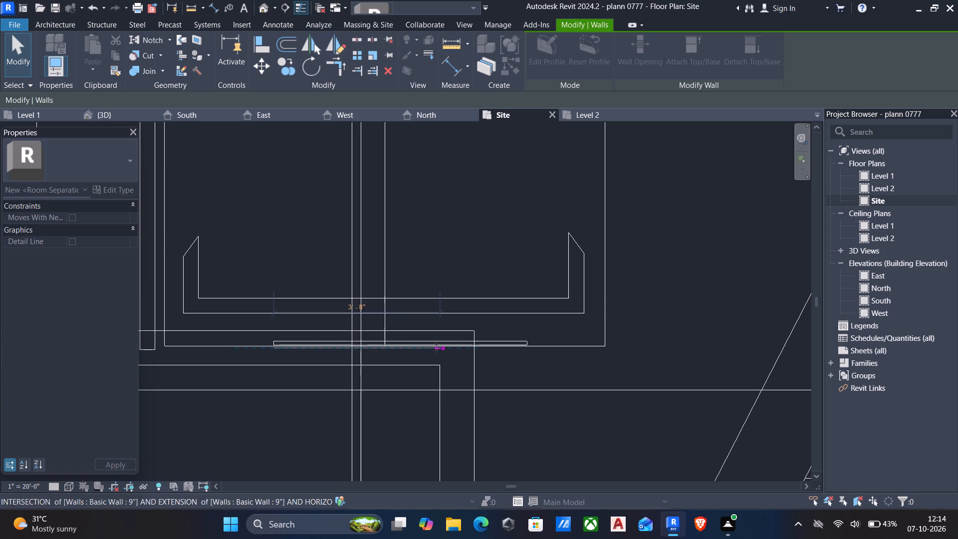
pyautogui.moveTo(436, 347); pyautogui.dragTo(430, 346)
pyautogui.moveTo(271, 346); pyautogui.dragTo(295, 350)
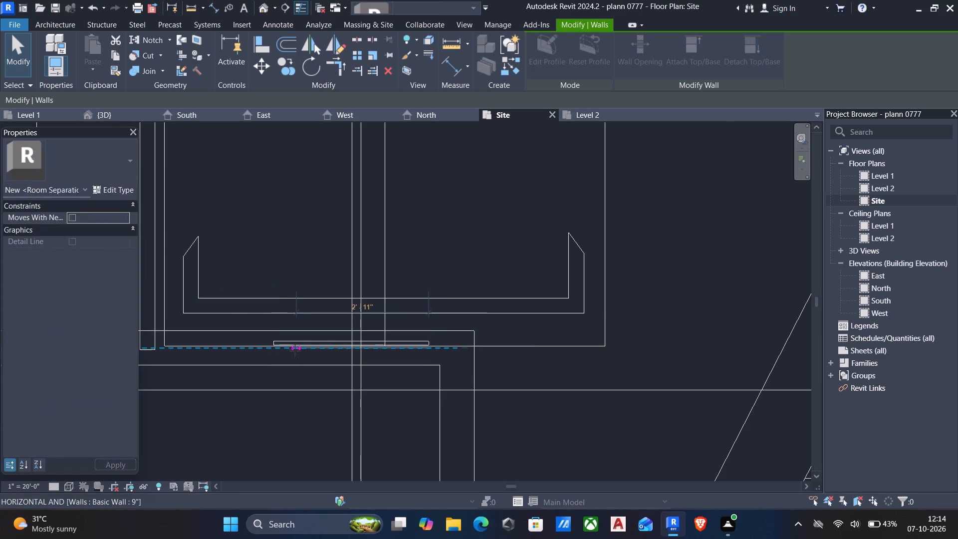
pyautogui.moveTo(295, 350); pyautogui.dragTo(302, 350)
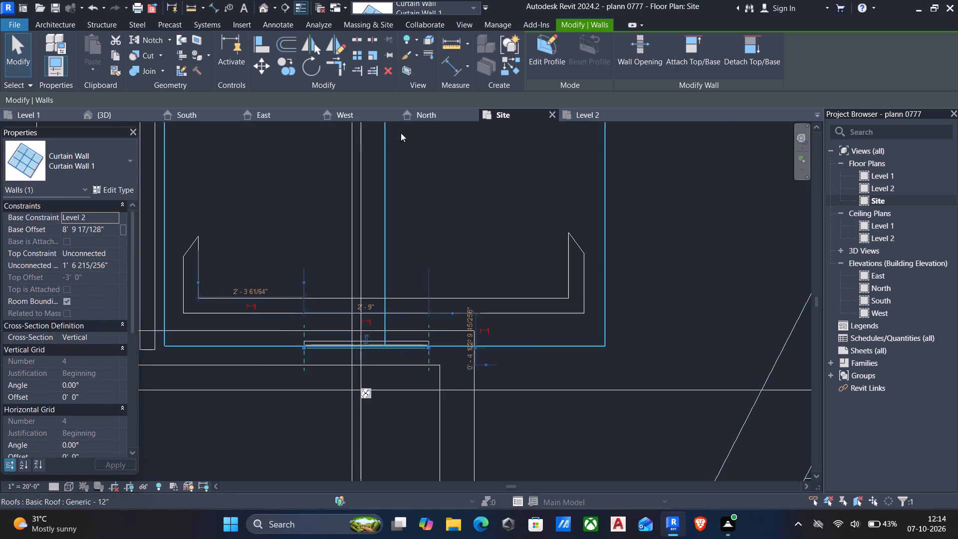
# In the 3D view, nudge the shortened curtain wall about 4" east toward the centre of the west dormer's gable.
pyautogui.click(89, 112)
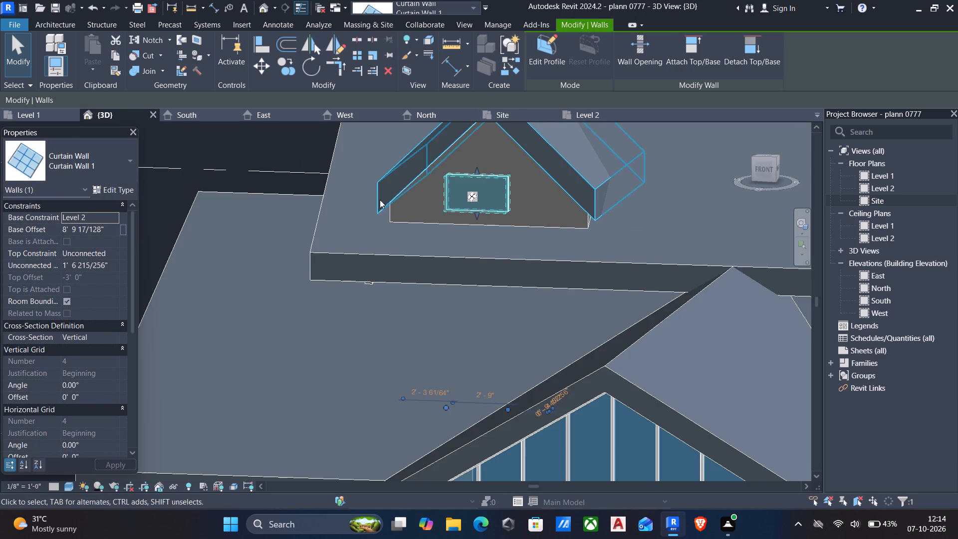
pyautogui.press('Escape')
pyautogui.scroll(-3, 421, 242)
pyautogui.keyDown('shift'); pyautogui.moveTo(422, 242); pyautogui.dragTo(417, 204, button='middle'); pyautogui.keyUp('shift')
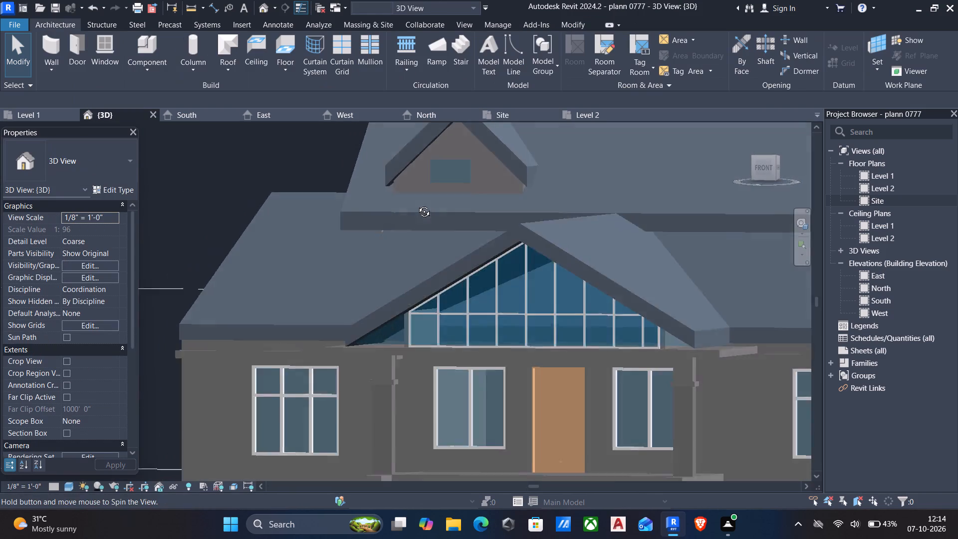
pyautogui.keyDown('shift'); pyautogui.moveTo(417, 204); pyautogui.dragTo(417, 199, button='middle'); pyautogui.keyUp('shift')
pyautogui.scroll(1, 417, 196)
pyautogui.keyDown('shift'); pyautogui.scroll(-1, 420, 202); pyautogui.keyUp('shift')
pyautogui.keyDown('shift'); pyautogui.moveTo(435, 199); pyautogui.dragTo(461, 198, button='middle'); pyautogui.keyUp('shift')
pyautogui.scroll(-1, 462, 198)
pyautogui.moveTo(460, 197); pyautogui.dragTo(456, 203, button='middle')
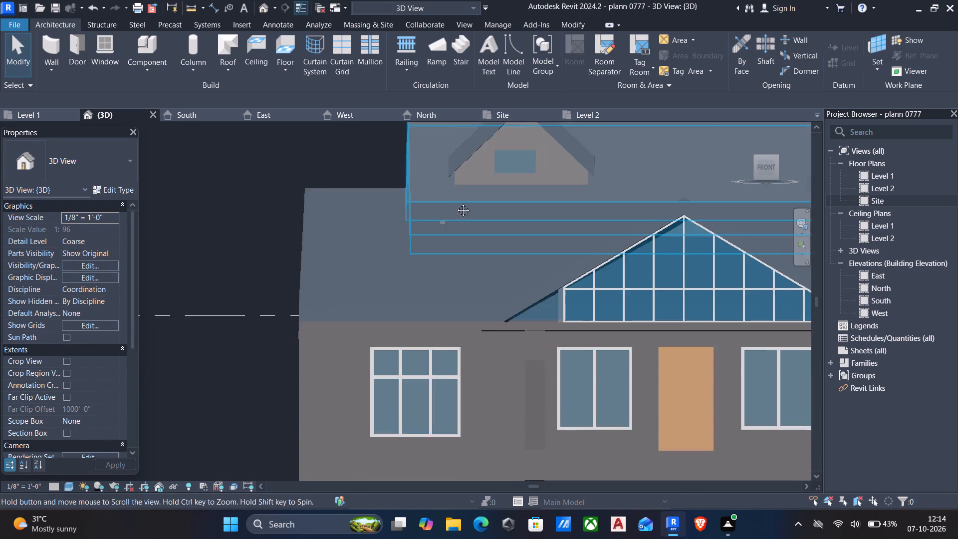
pyautogui.moveTo(456, 203); pyautogui.dragTo(434, 242, button='middle')
pyautogui.scroll(2, 418, 257)
pyautogui.click(503, 197)
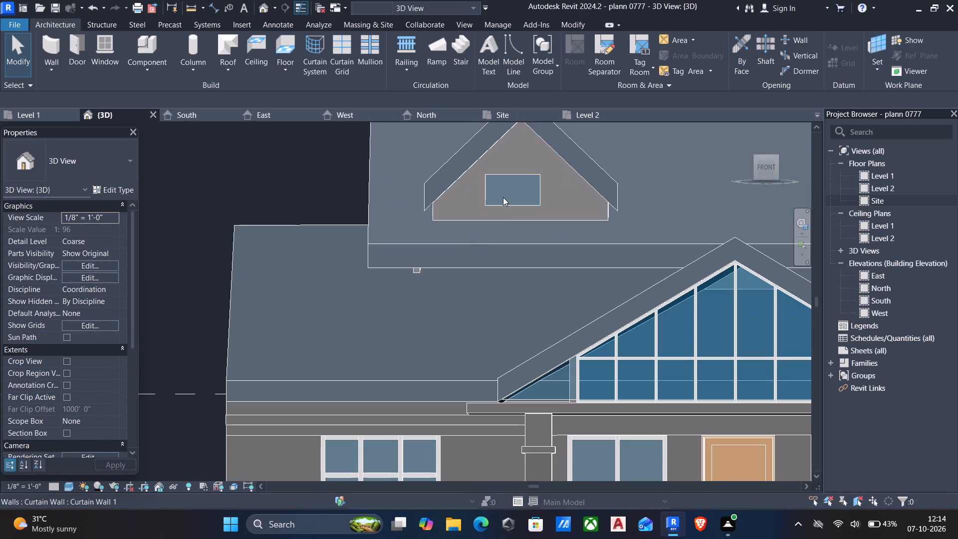
pyautogui.click(497, 203)
pyautogui.press('Right')
pyautogui.press('Right')
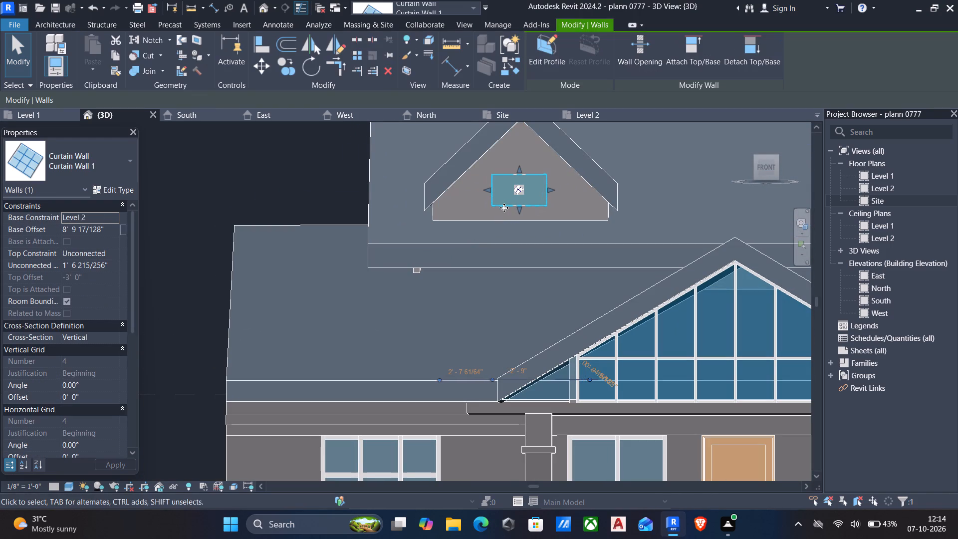
# Raise the curtain wall's top and base within the gable, to about 9'-4" base offset and 1'-4" height.
pyautogui.press('Up')
pyautogui.press('Up')
pyautogui.press('Up')
pyautogui.press('Up')
pyautogui.press('Up')
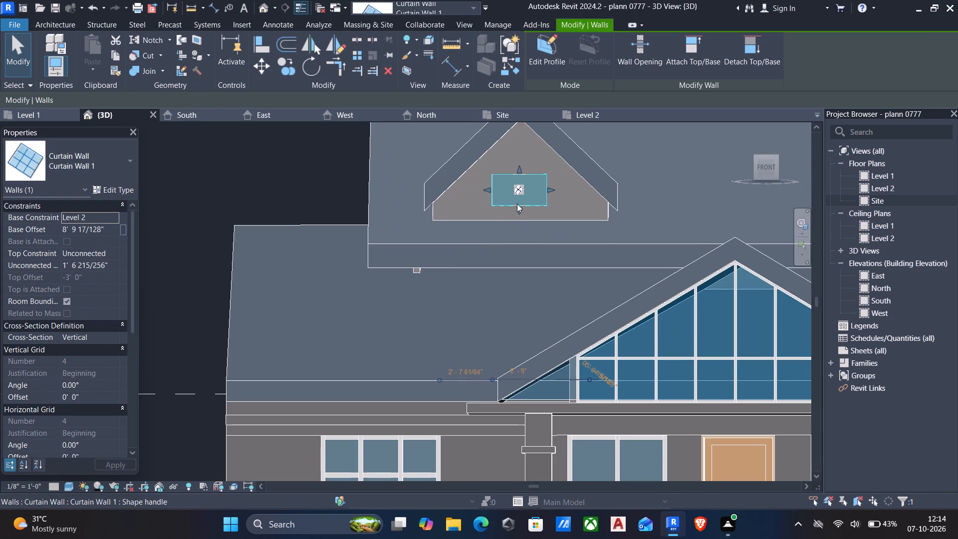
pyautogui.press('Up')
pyautogui.click(518, 170)
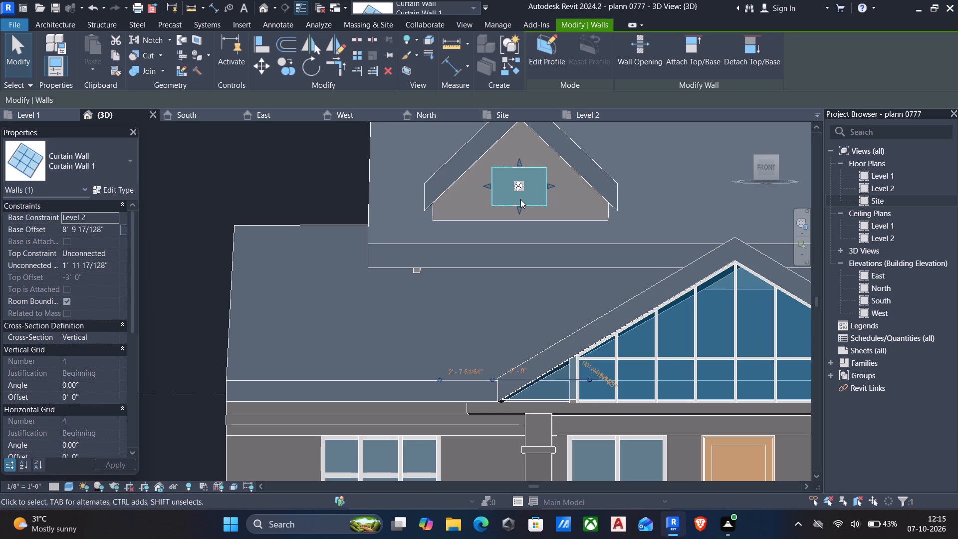
pyautogui.moveTo(514, 208); pyautogui.dragTo(513, 194)
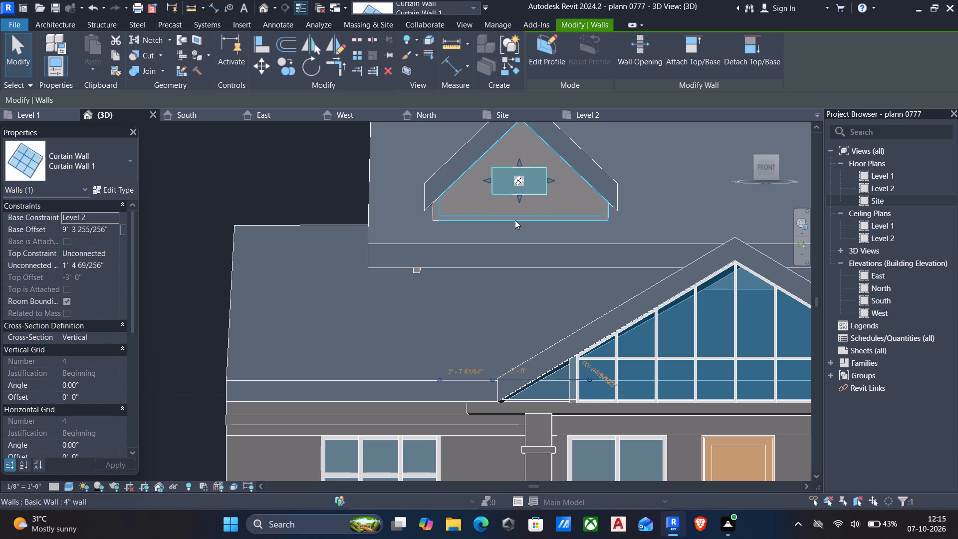
pyautogui.press('Escape')
# Place 1.5" x 2.5" rectangular mullions on all grid lines of the west dormer's curtain wall.
pyautogui.scroll(-3, 506, 222)
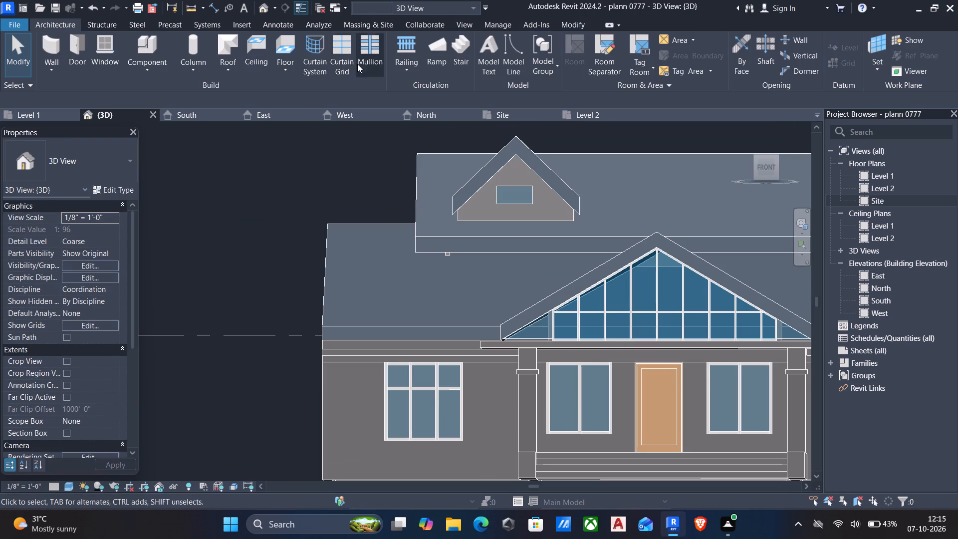
pyautogui.click(369, 50)
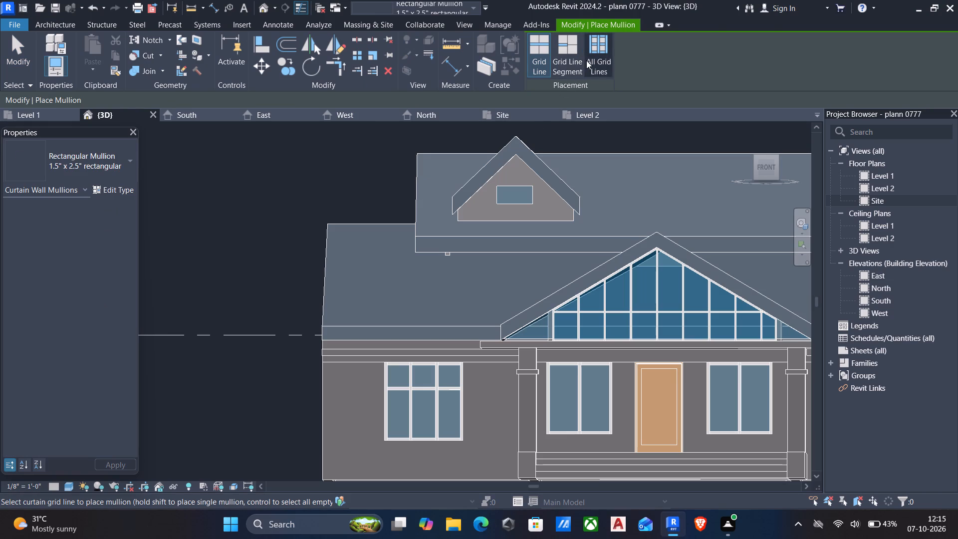
pyautogui.click(592, 47)
pyautogui.click(521, 202)
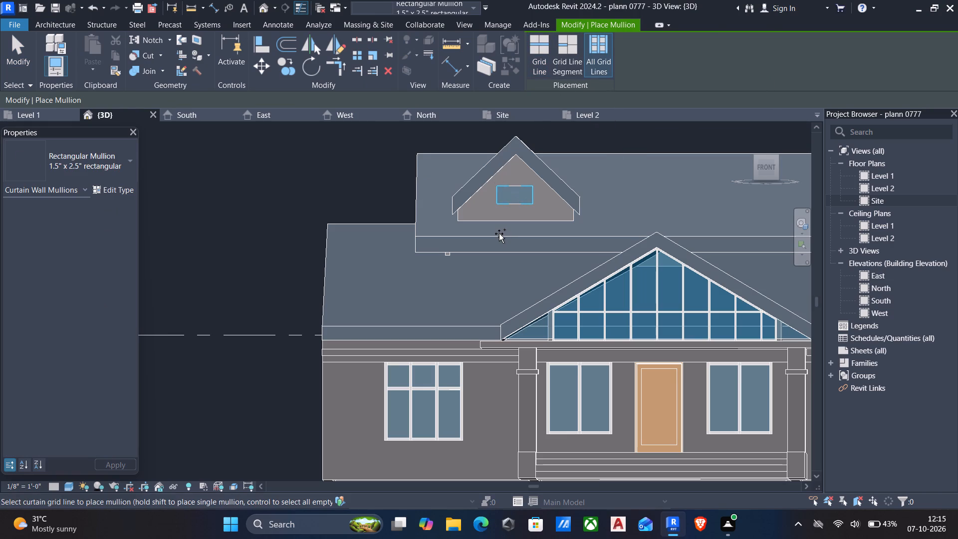
pyautogui.scroll(-2, 499, 234)
pyautogui.press('Escape')
# Orbit around the house to examine the glazed dormer and the upper roof from the side, back and front.
pyautogui.scroll(-2, 495, 256)
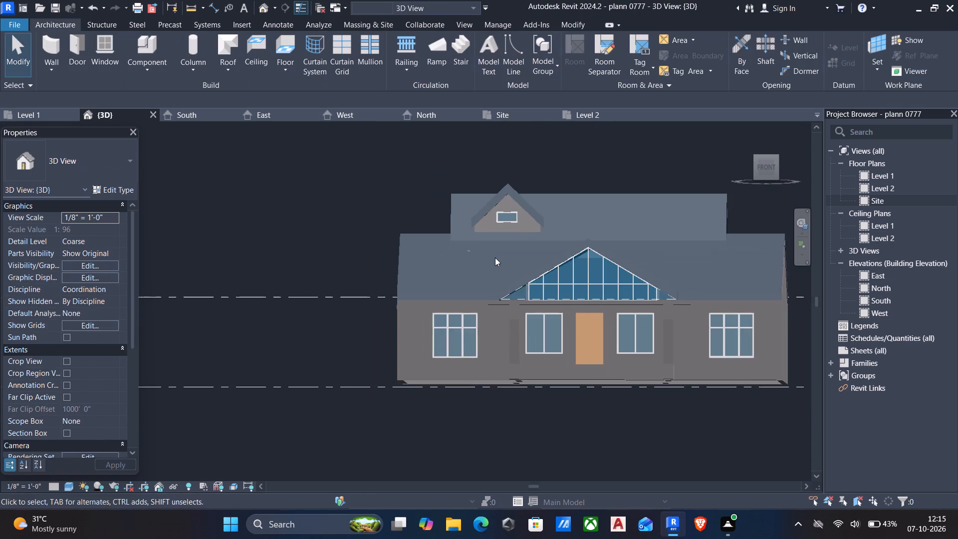
pyautogui.scroll(-1, 497, 264)
pyautogui.keyDown('shift'); pyautogui.moveTo(498, 266); pyautogui.dragTo(452, 276, button='middle'); pyautogui.keyUp('shift')
pyautogui.scroll(-1, 452, 276)
pyautogui.moveTo(449, 286); pyautogui.dragTo(391, 332, button='middle')
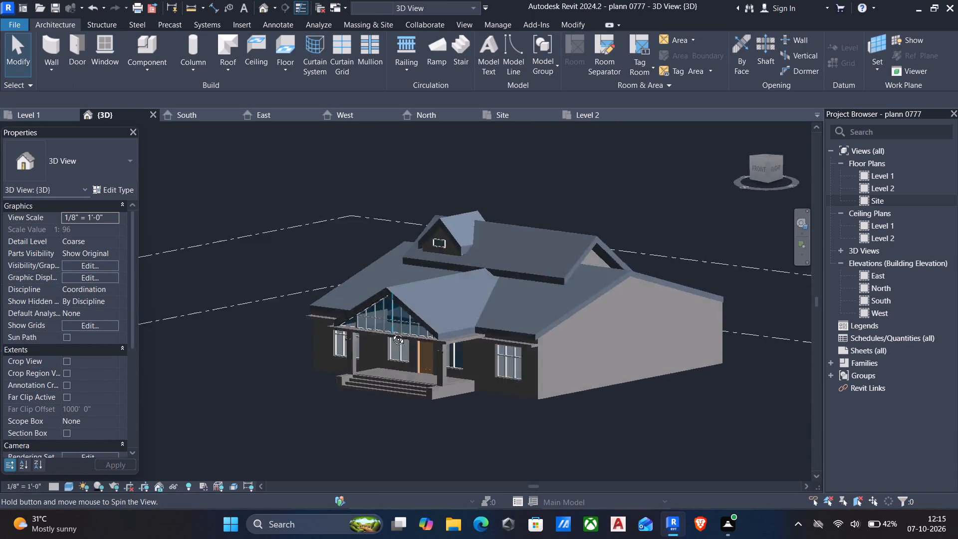
pyautogui.moveTo(391, 332); pyautogui.dragTo(81, 270, button='middle')
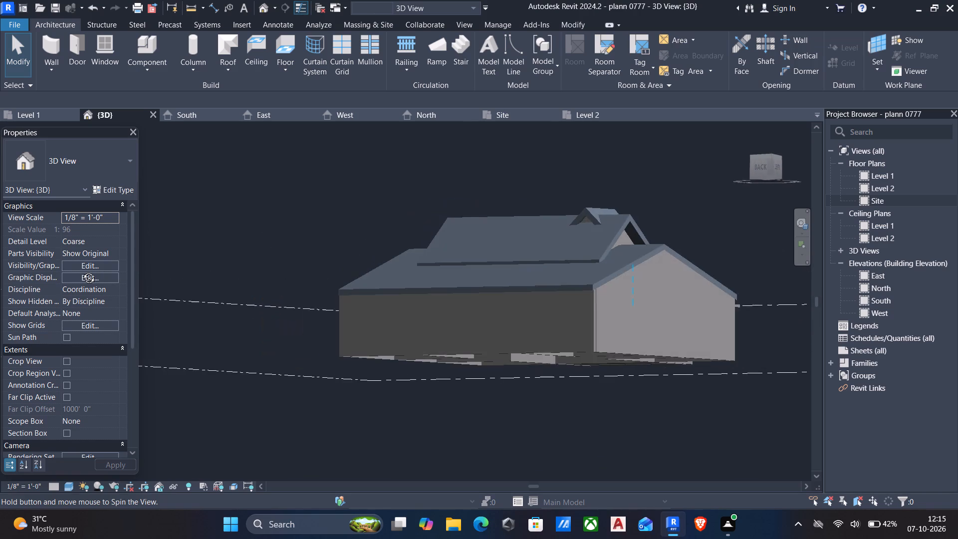
pyautogui.moveTo(81, 270); pyautogui.dragTo(489, 285, button='middle')
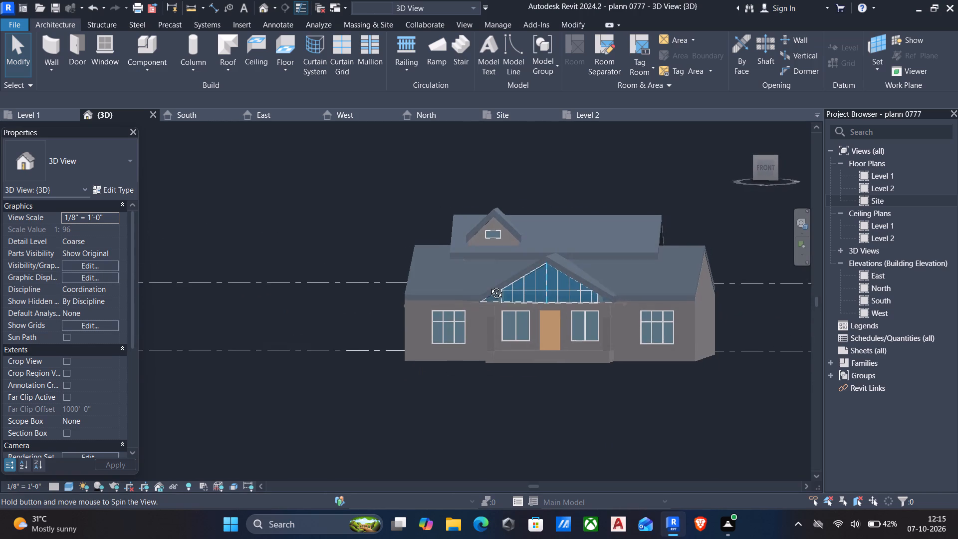
pyautogui.moveTo(489, 285); pyautogui.dragTo(482, 285, button='middle')
pyautogui.keyDown('shift'); pyautogui.scroll(5, 482, 285); pyautogui.keyUp('shift')
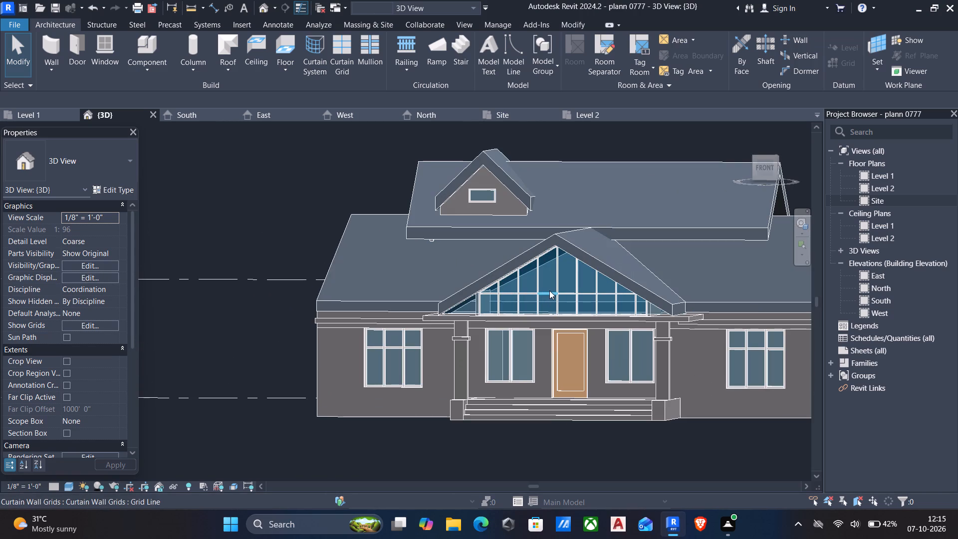
pyautogui.press('Escape')
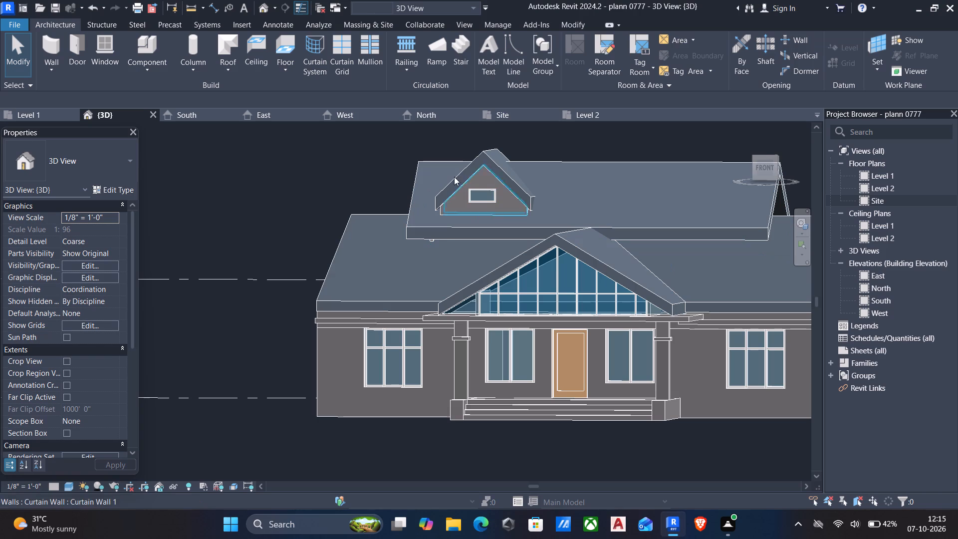
# Copy the complete west dormer, including its roof, front, side and back walls and mullioned glazing, to the east end of the upper roof.
pyautogui.scroll(-3, 438, 172)
pyautogui.moveTo(438, 172); pyautogui.dragTo(421, 266, button='middle')
pyautogui.scroll(3, 442, 266)
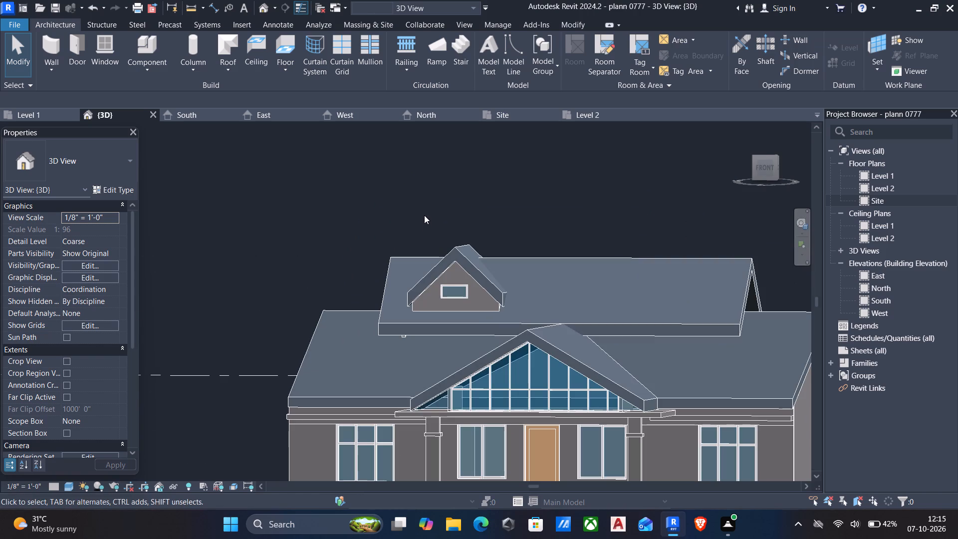
pyautogui.moveTo(387, 215); pyautogui.dragTo(538, 328)
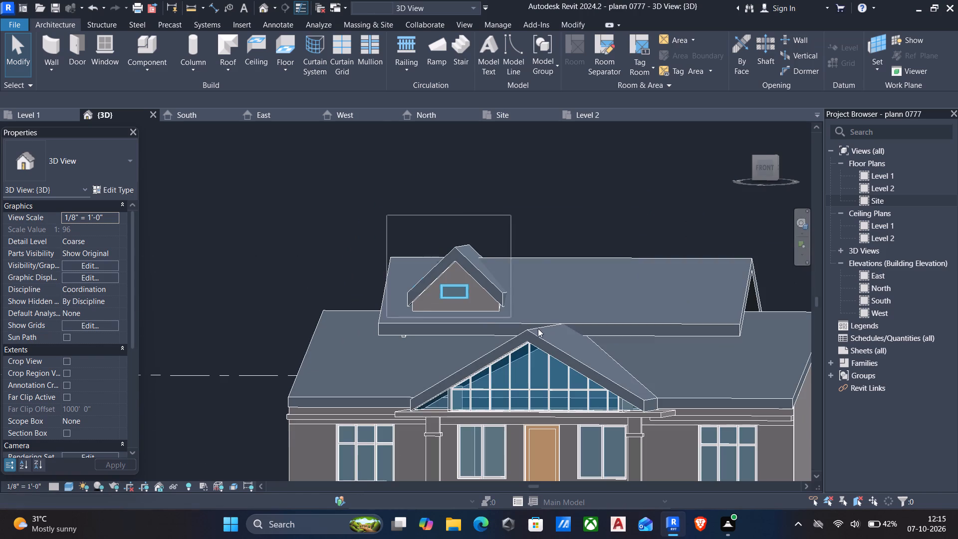
pyautogui.moveTo(538, 328); pyautogui.dragTo(522, 319)
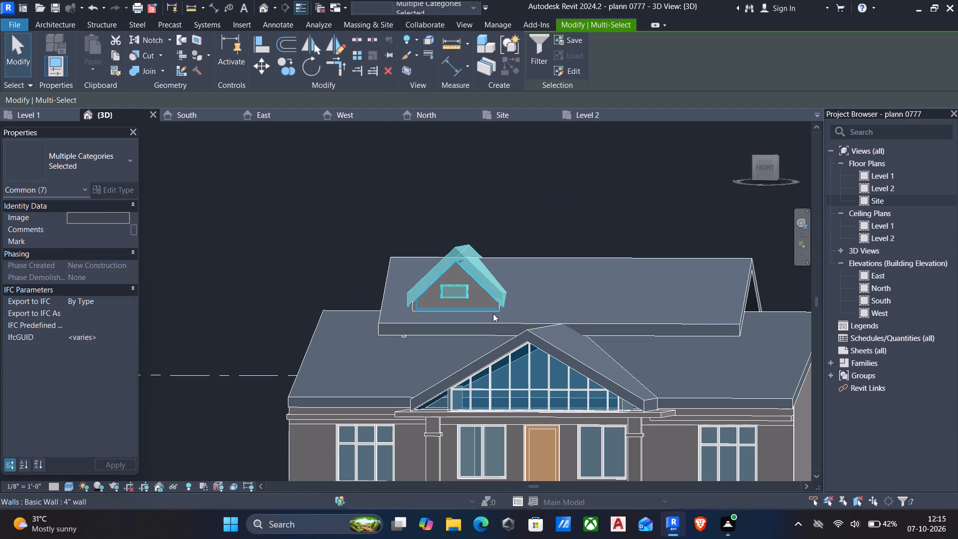
pyautogui.keyDown('ctrl'); pyautogui.click(493, 313); pyautogui.keyUp('ctrl')
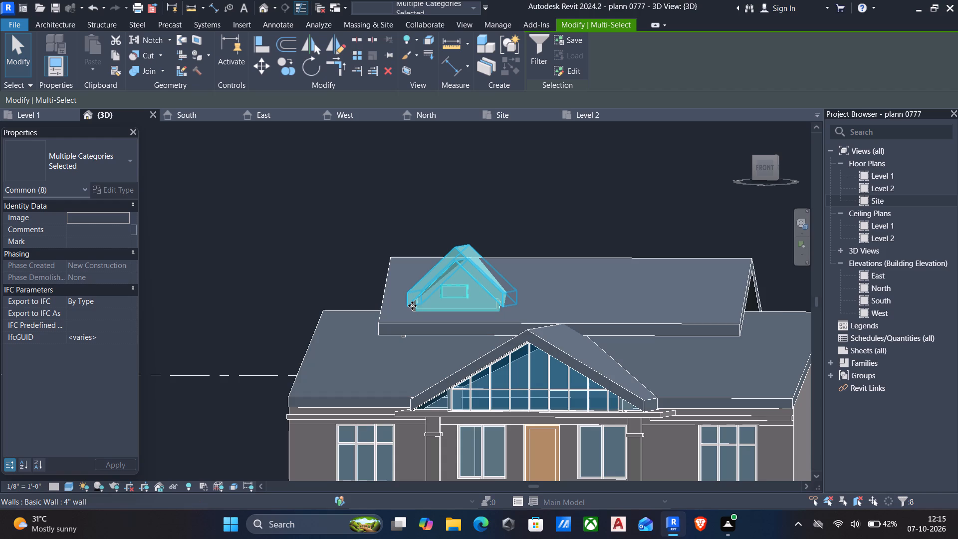
pyautogui.keyDown('ctrl'); pyautogui.scroll(4, 411, 305); pyautogui.keyUp('ctrl')
pyautogui.scroll(5, 420, 316)
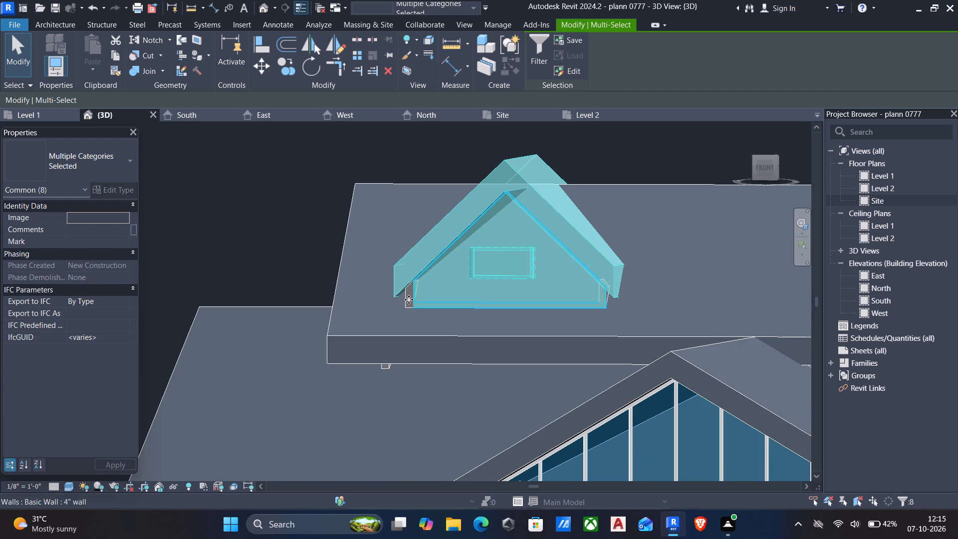
pyautogui.keyDown('ctrl'); pyautogui.click(408, 298); pyautogui.keyUp('ctrl')
pyautogui.scroll(-2, 551, 308)
pyautogui.keyDown('shift'); pyautogui.moveTo(555, 310); pyautogui.dragTo(462, 305, button='middle'); pyautogui.keyUp('shift')
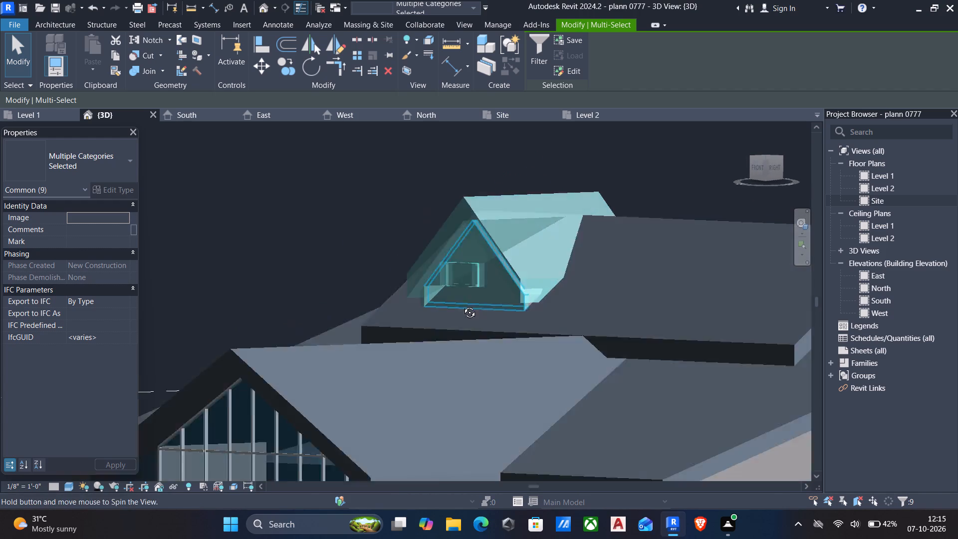
pyautogui.keyDown('shift'); pyautogui.moveTo(462, 305); pyautogui.dragTo(456, 301, button='middle'); pyautogui.keyUp('shift')
pyautogui.scroll(5, 473, 304)
pyautogui.scroll(9, 518, 304)
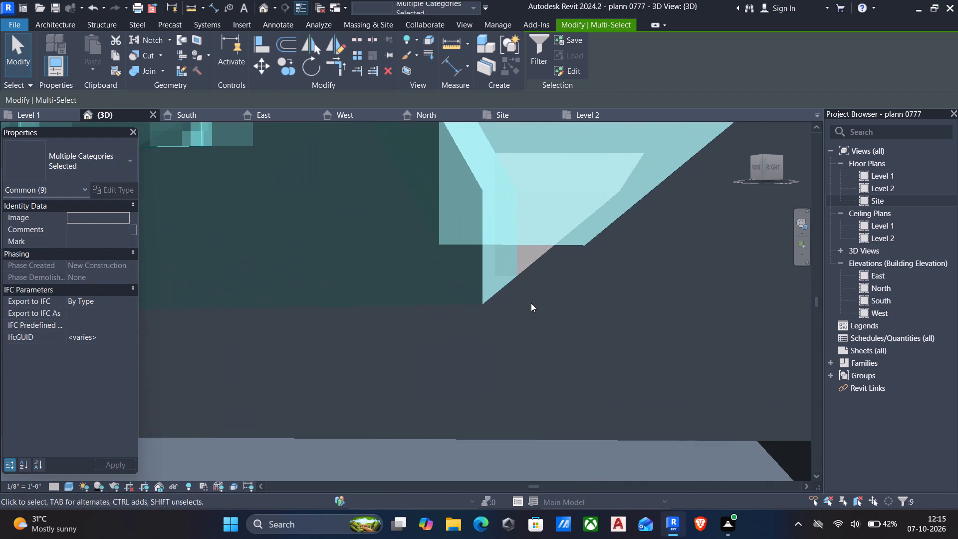
pyautogui.keyDown('ctrl'); pyautogui.click(523, 266); pyautogui.keyUp('ctrl')
pyautogui.scroll(-6, 516, 279)
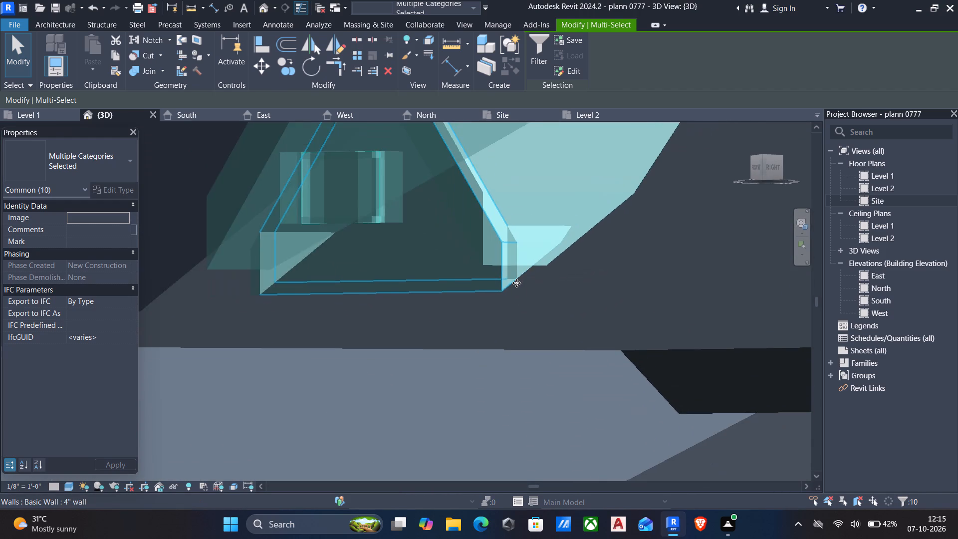
pyautogui.scroll(-11, 516, 283)
pyautogui.keyDown('shift'); pyautogui.moveTo(546, 294); pyautogui.dragTo(349, 305, button='middle'); pyautogui.keyUp('shift')
pyautogui.keyDown('shift'); pyautogui.scroll(-1, 546, 294); pyautogui.keyUp('shift')
pyautogui.scroll(4, 516, 283)
pyautogui.scroll(5, 551, 223)
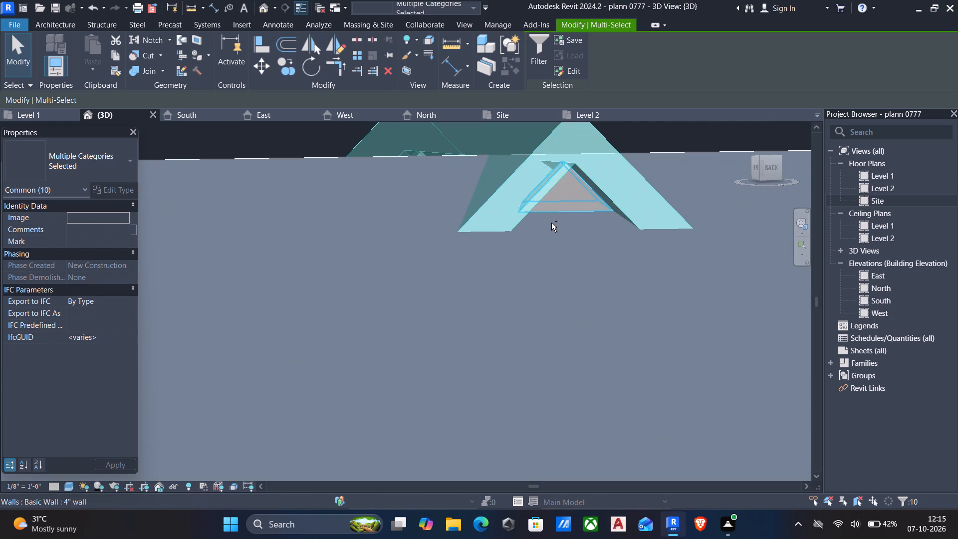
pyautogui.keyDown('ctrl'); pyautogui.click(556, 212); pyautogui.keyUp('ctrl')
pyautogui.scroll(-6, 535, 230)
pyautogui.scroll(-4, 509, 285)
pyautogui.keyDown('shift'); pyautogui.moveTo(508, 286); pyautogui.dragTo(730, 379, button='middle'); pyautogui.keyUp('shift')
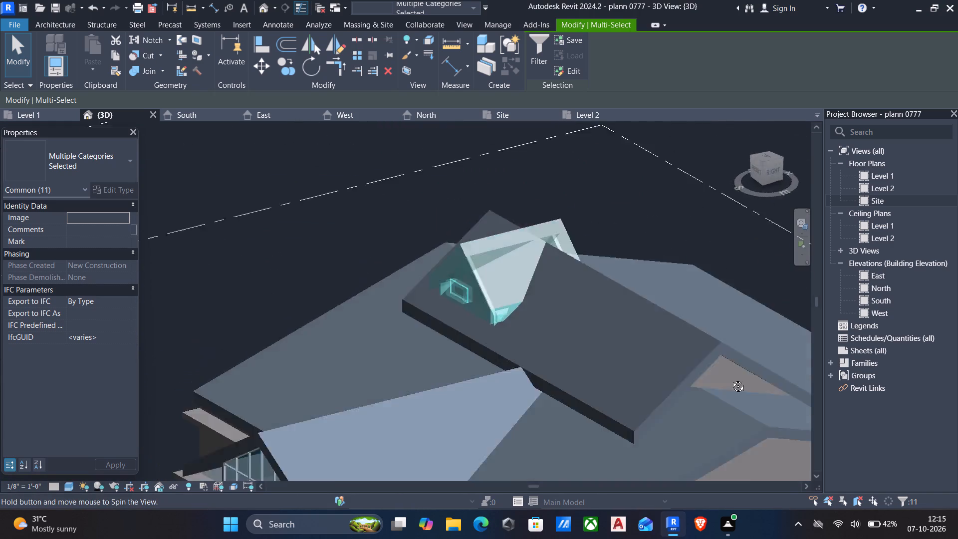
pyautogui.keyDown('shift'); pyautogui.moveTo(730, 379); pyautogui.dragTo(800, 313, button='middle'); pyautogui.keyUp('shift')
pyautogui.scroll(-2, 786, 313)
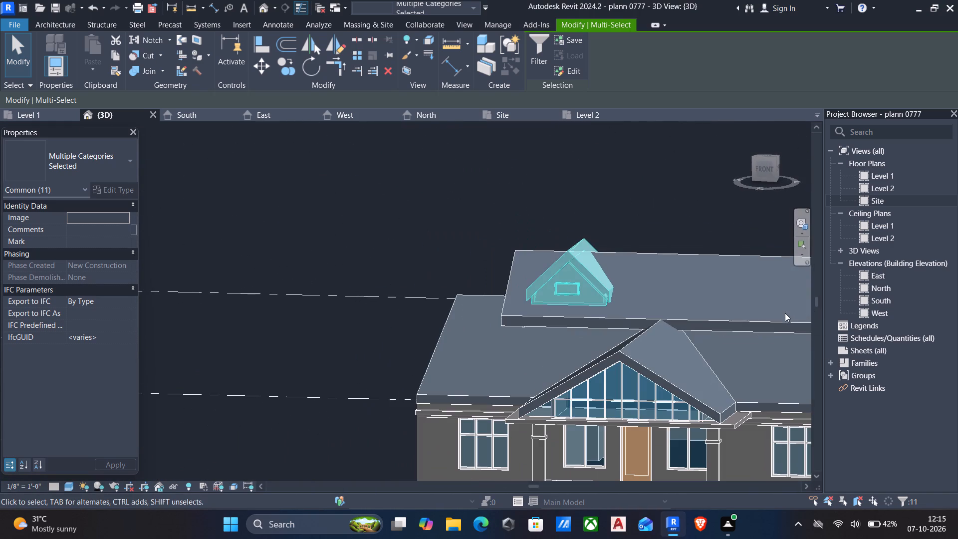
pyautogui.click(757, 171)
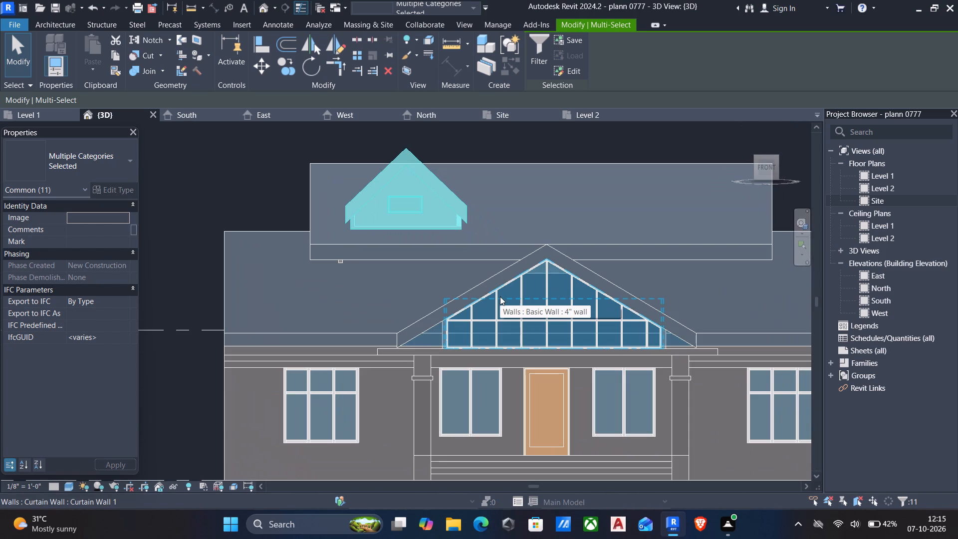
pyautogui.write('co')
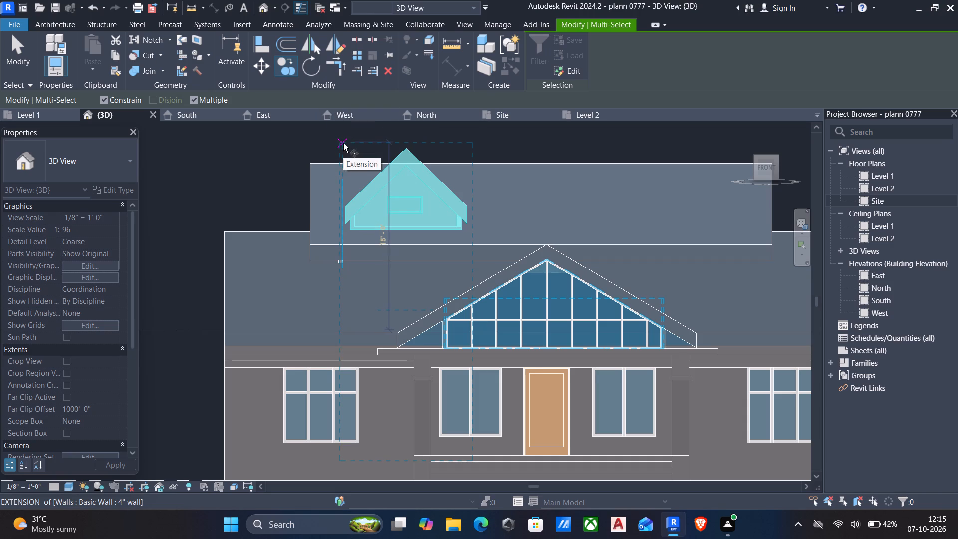
pyautogui.click(472, 141)
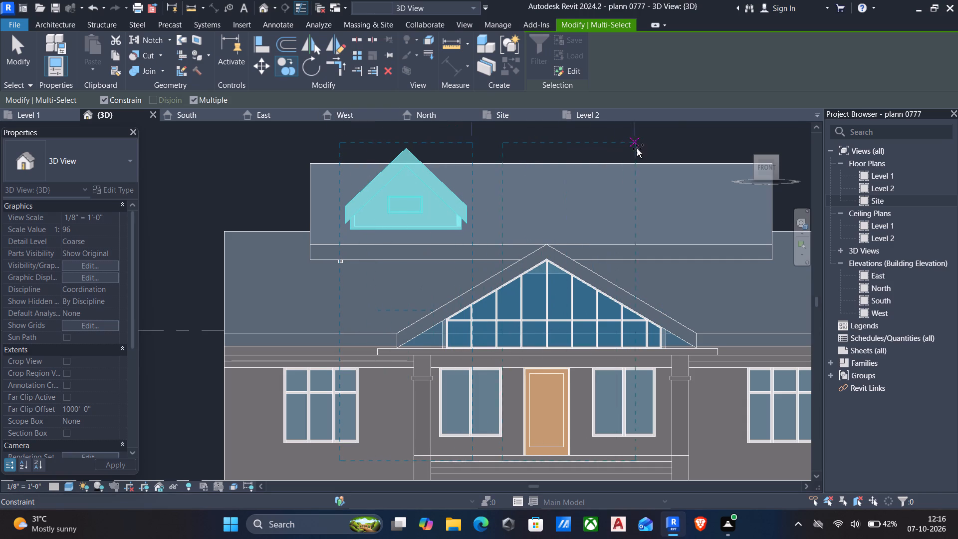
pyautogui.click(738, 150)
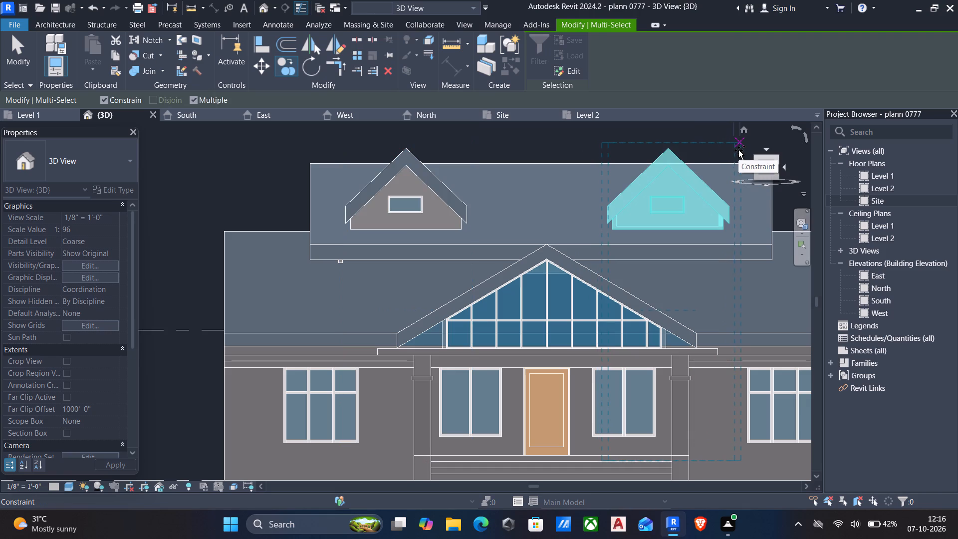
pyautogui.press('Escape')
# Orbit around the house to examine both dormers and the upper roof from the front, the sides and below.
pyautogui.scroll(-6, 725, 180)
pyautogui.keyDown('shift'); pyautogui.moveTo(707, 237); pyautogui.dragTo(553, 288, button='middle'); pyautogui.keyUp('shift')
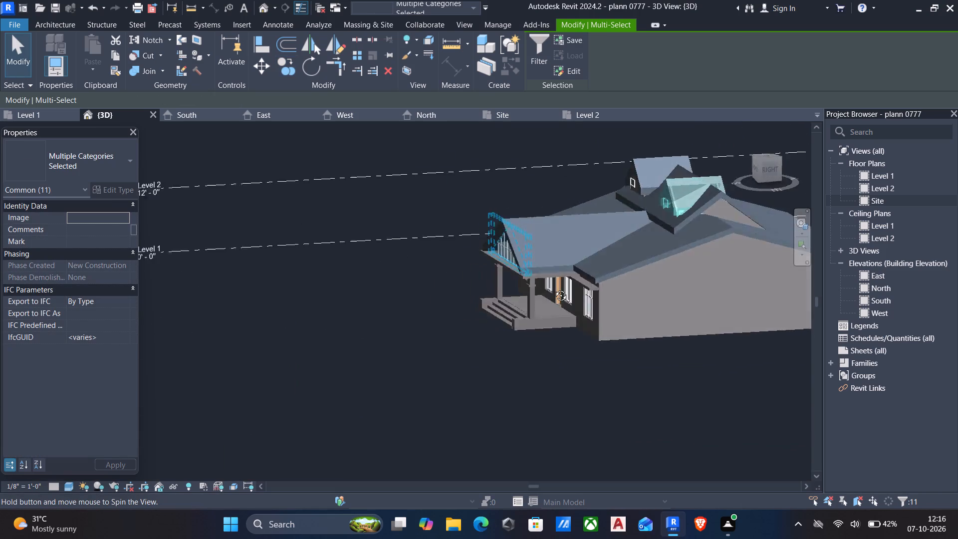
pyautogui.keyDown('shift'); pyautogui.moveTo(553, 288); pyautogui.dragTo(828, 344, button='middle'); pyautogui.keyUp('shift')
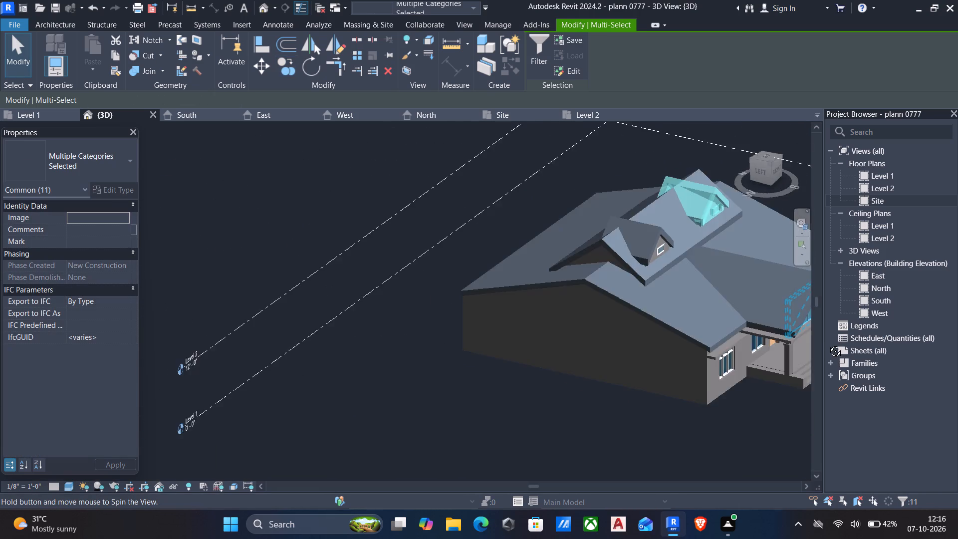
pyautogui.keyDown('shift'); pyautogui.moveTo(828, 344); pyautogui.dragTo(711, 309, button='middle'); pyautogui.keyUp('shift')
pyautogui.press('Escape')
pyautogui.scroll(1, 711, 309)
pyautogui.scroll(-1, 680, 359)
pyautogui.moveTo(680, 360); pyautogui.dragTo(611, 272, button='middle')
pyautogui.keyDown('shift'); pyautogui.moveTo(604, 296); pyautogui.dragTo(604, 241, button='middle'); pyautogui.keyUp('shift')
pyautogui.moveTo(600, 269); pyautogui.dragTo(592, 351, button='middle')
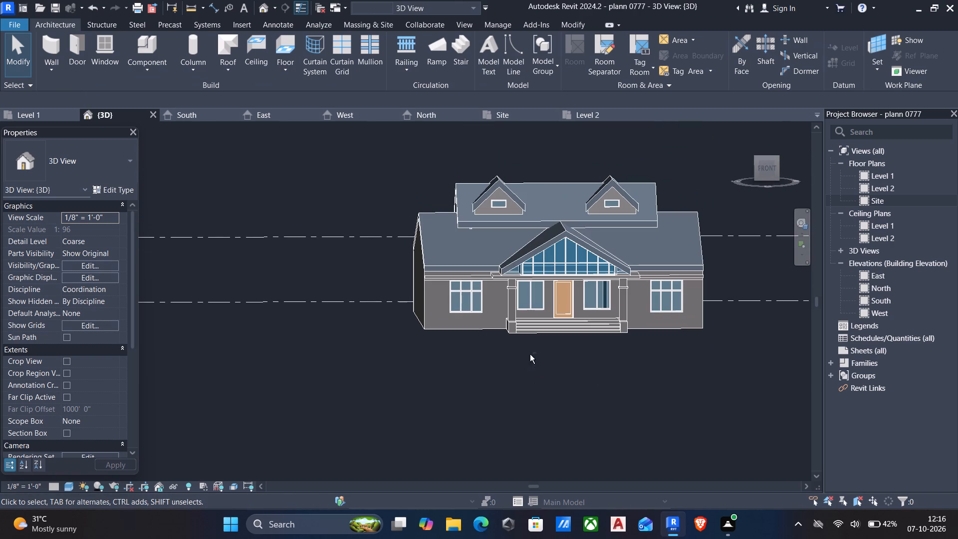
pyautogui.keyDown('shift'); pyautogui.moveTo(515, 390); pyautogui.dragTo(513, 381, button='middle'); pyautogui.keyUp('shift')
pyautogui.moveTo(494, 387); pyautogui.dragTo(381, 308, button='middle')
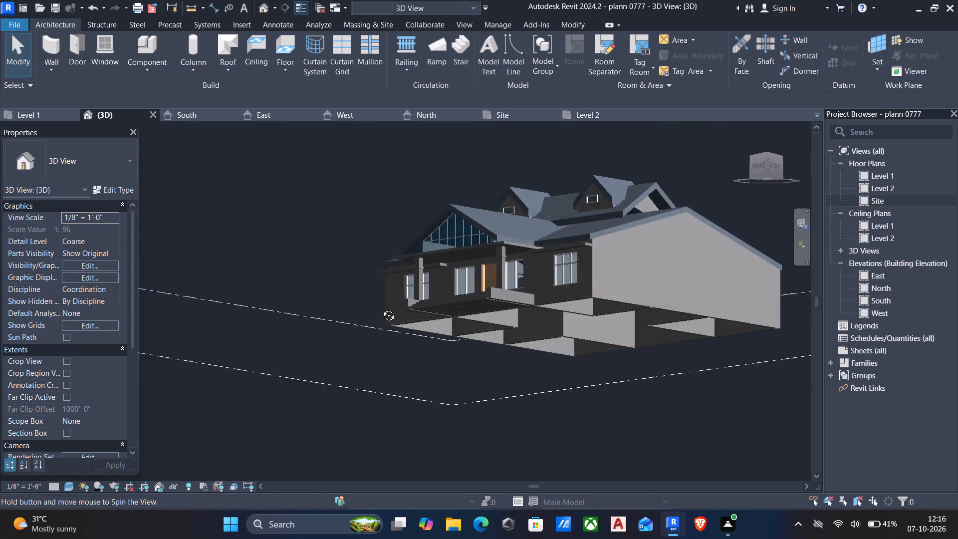
pyautogui.moveTo(381, 308); pyautogui.dragTo(581, 339, button='middle')
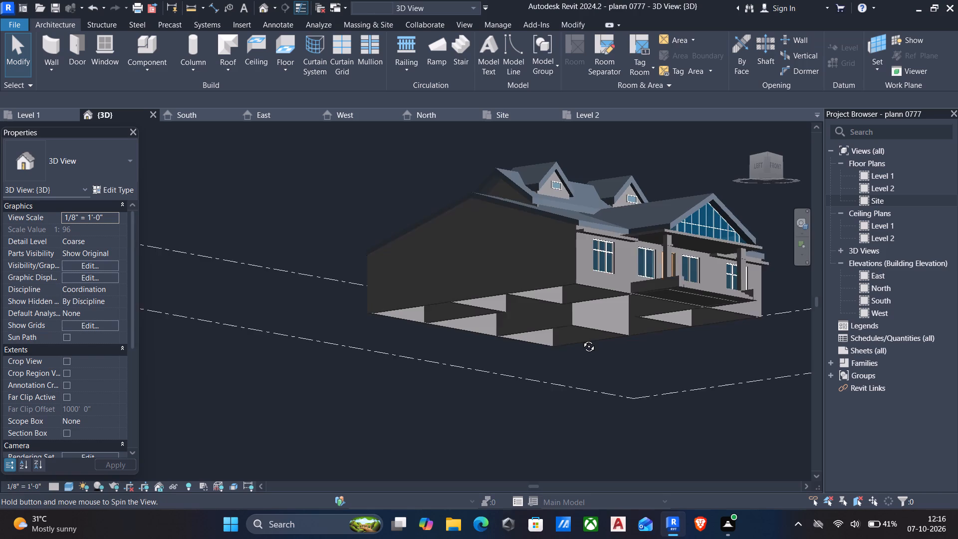
pyautogui.moveTo(581, 339); pyautogui.dragTo(321, 320, button='middle')
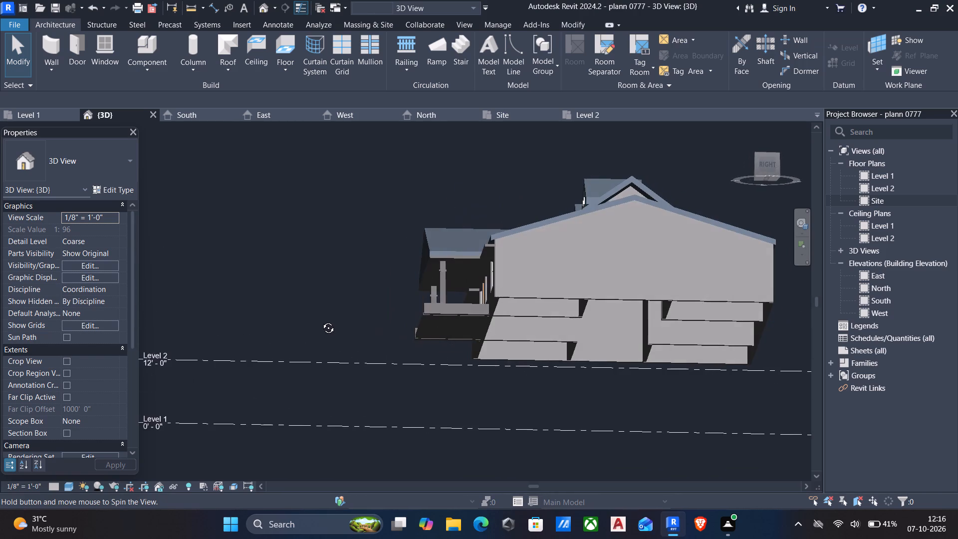
pyautogui.moveTo(321, 320); pyautogui.dragTo(600, 372, button='middle')
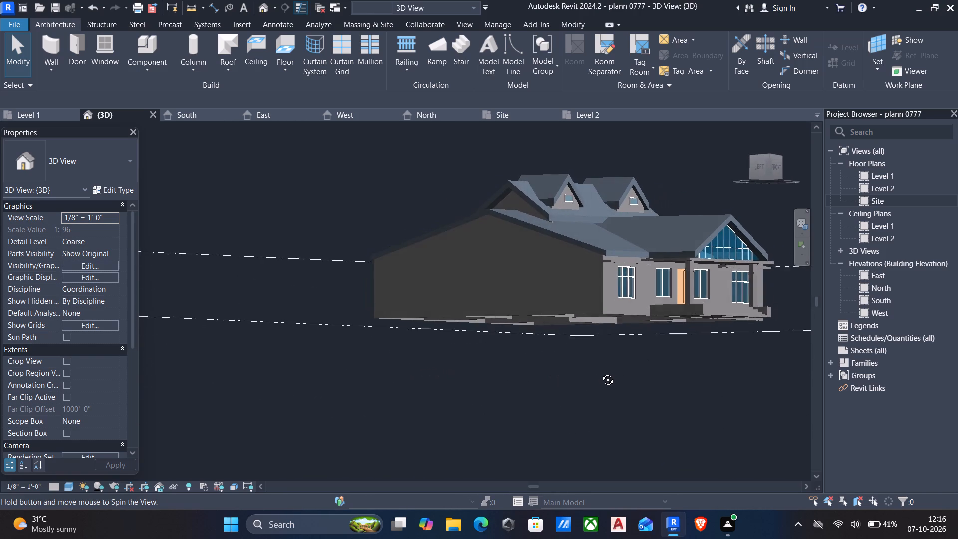
pyautogui.moveTo(600, 372); pyautogui.dragTo(550, 383, button='middle')
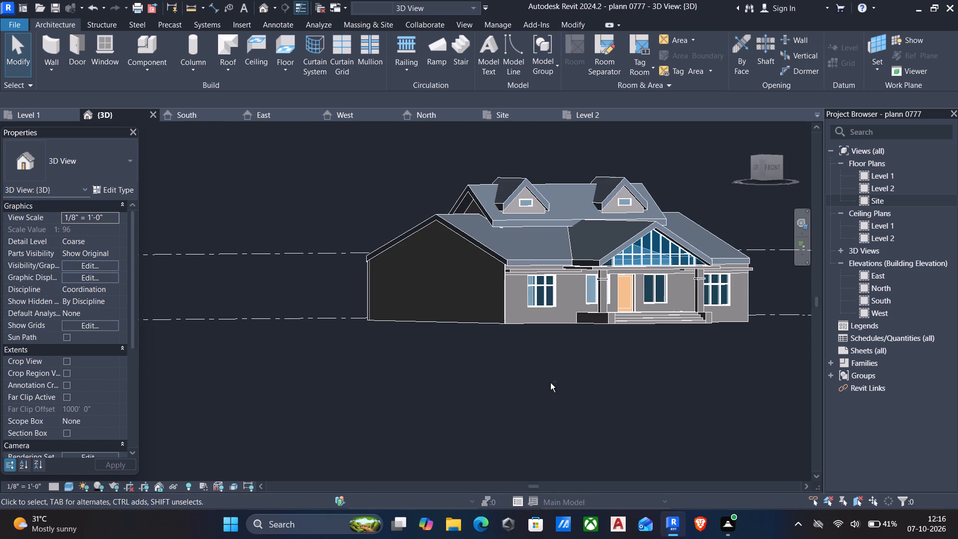
pyautogui.scroll(3, 567, 376)
pyautogui.scroll(-1, 598, 368)
pyautogui.moveTo(600, 367); pyautogui.dragTo(580, 393, button='middle')
pyautogui.scroll(-1, 584, 393)
pyautogui.moveTo(586, 393); pyautogui.dragTo(590, 403, button='middle')
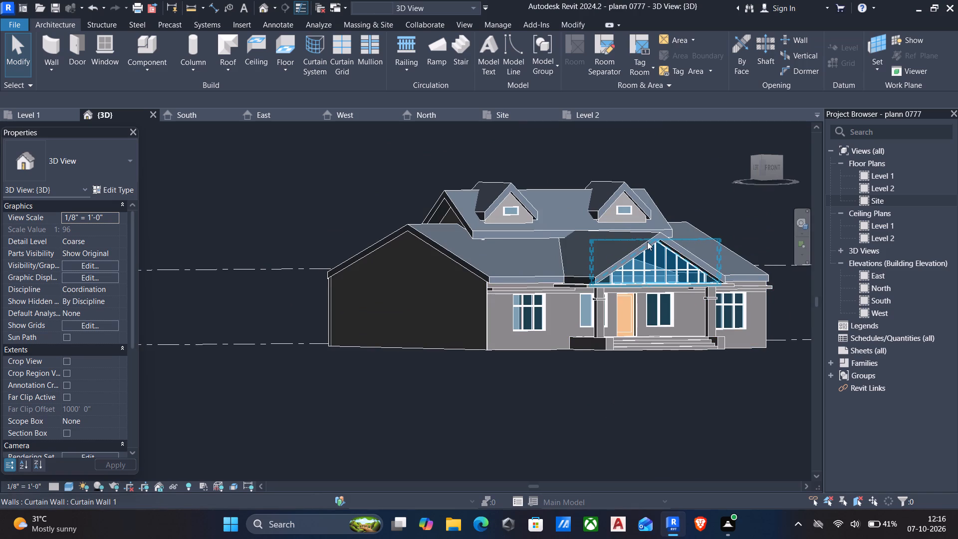
# For the structure layer of the porch gable roof's Generic - 12" type, create a new material named "rooof".
pyautogui.scroll(4, 658, 238)
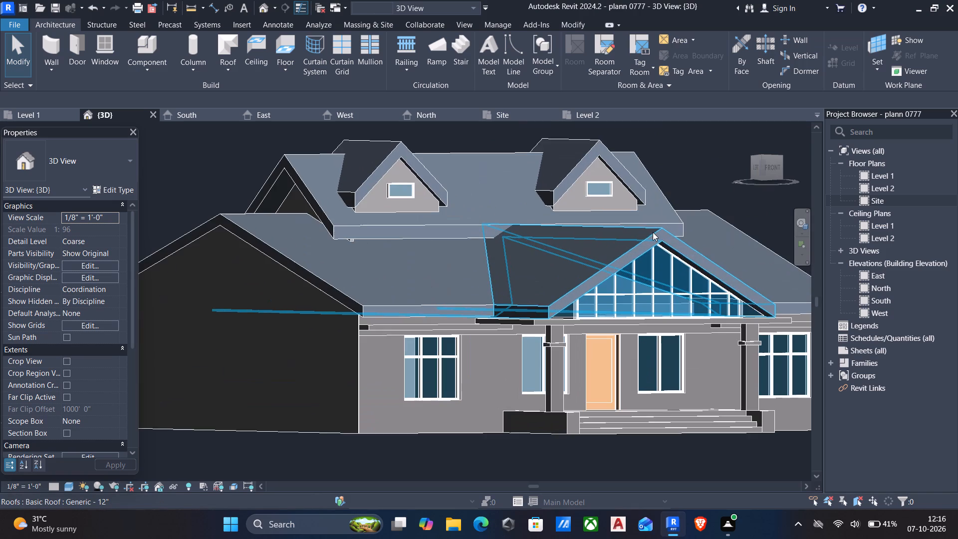
pyautogui.click(653, 232)
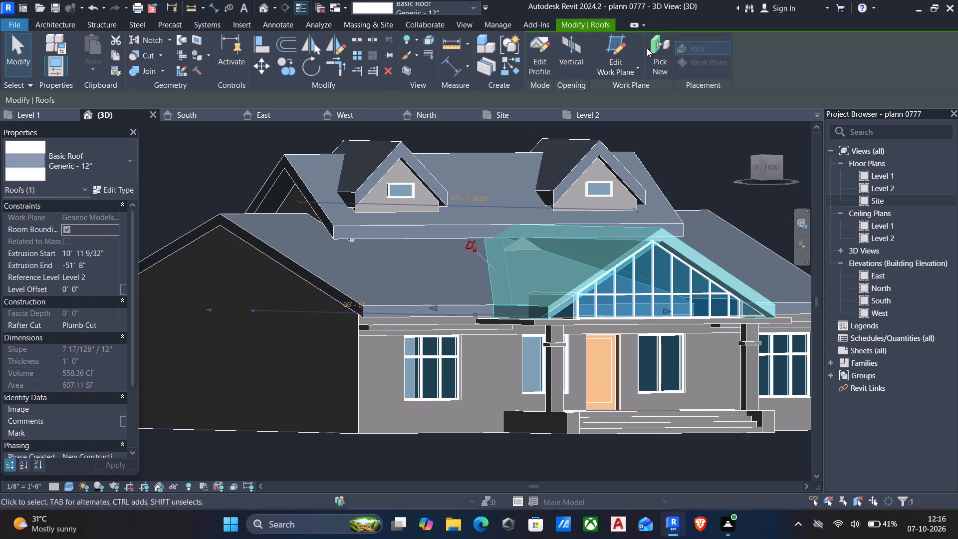
pyautogui.click(106, 191)
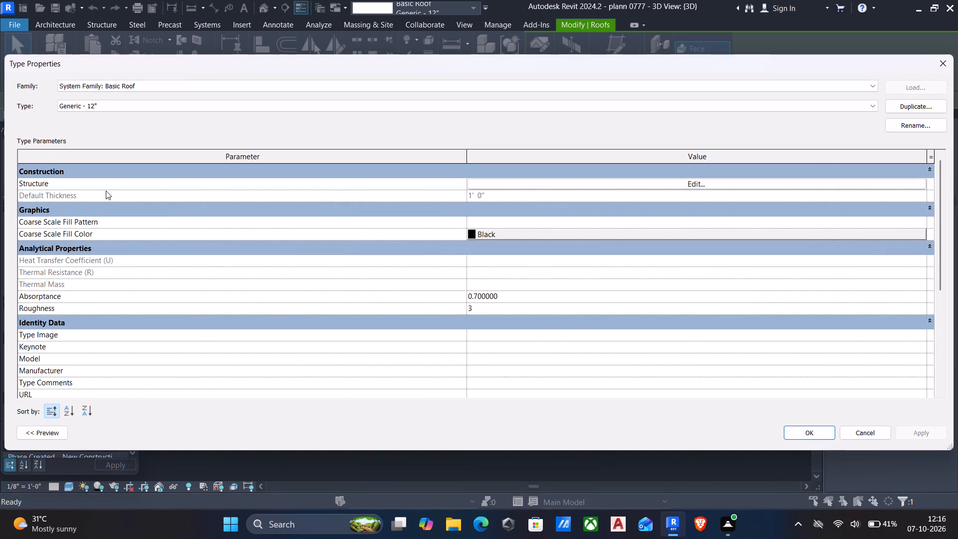
pyautogui.click(697, 183)
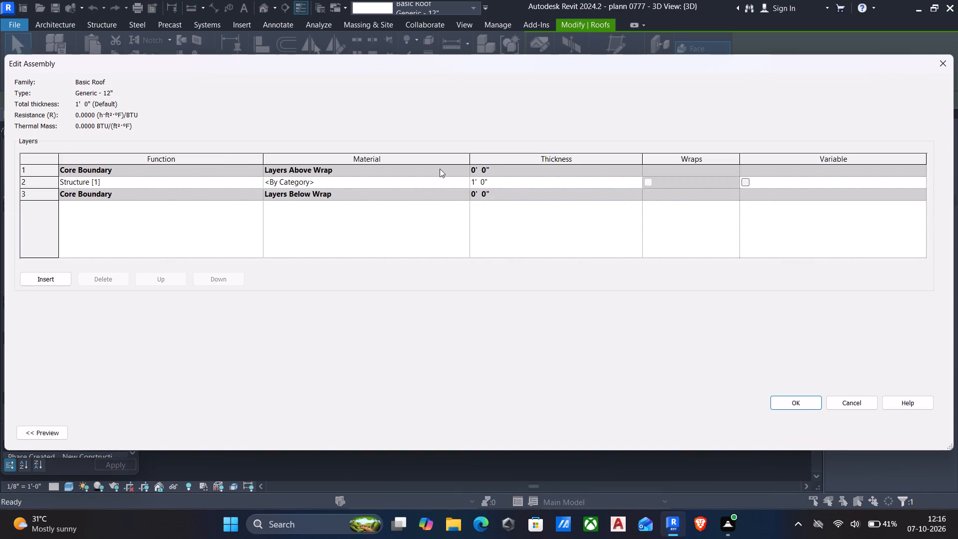
pyautogui.click(462, 181)
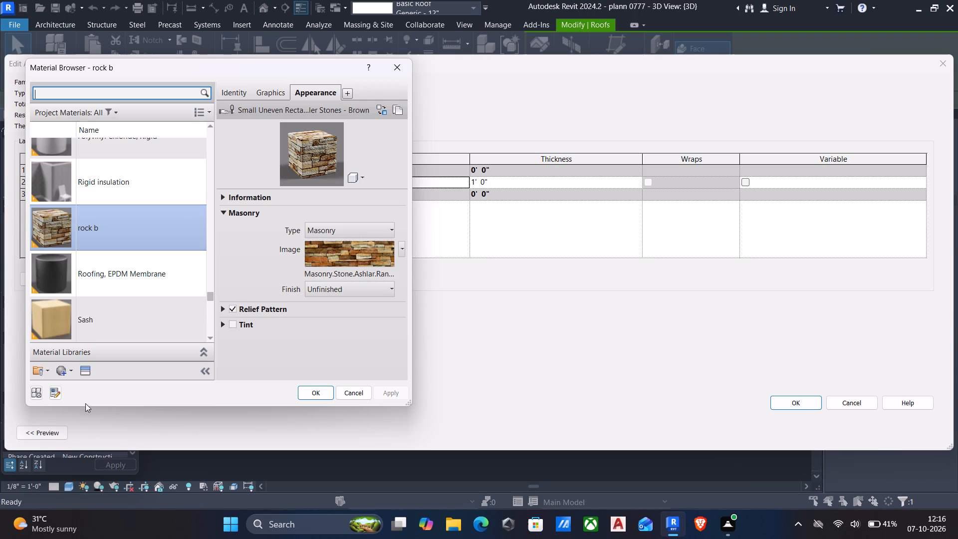
pyautogui.click(58, 373)
pyautogui.click(73, 388)
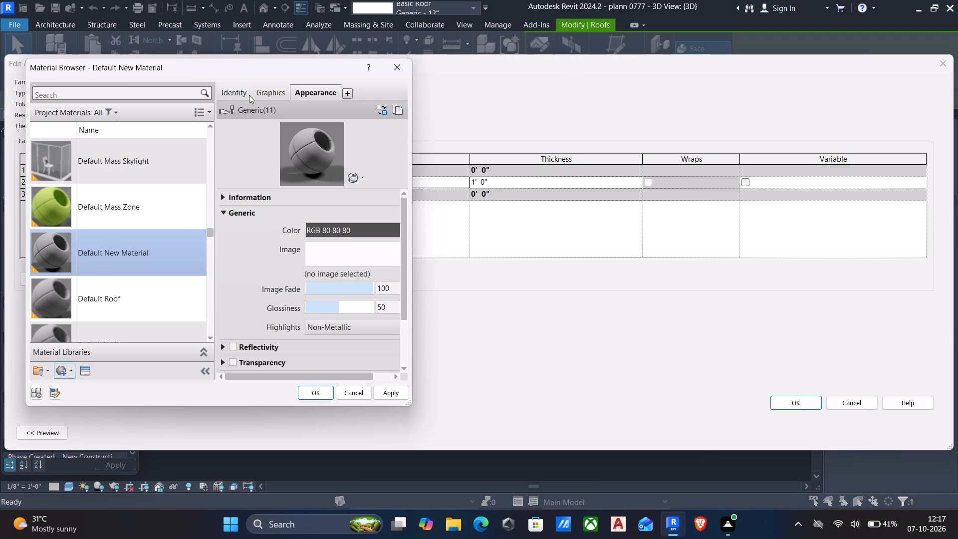
pyautogui.click(218, 89)
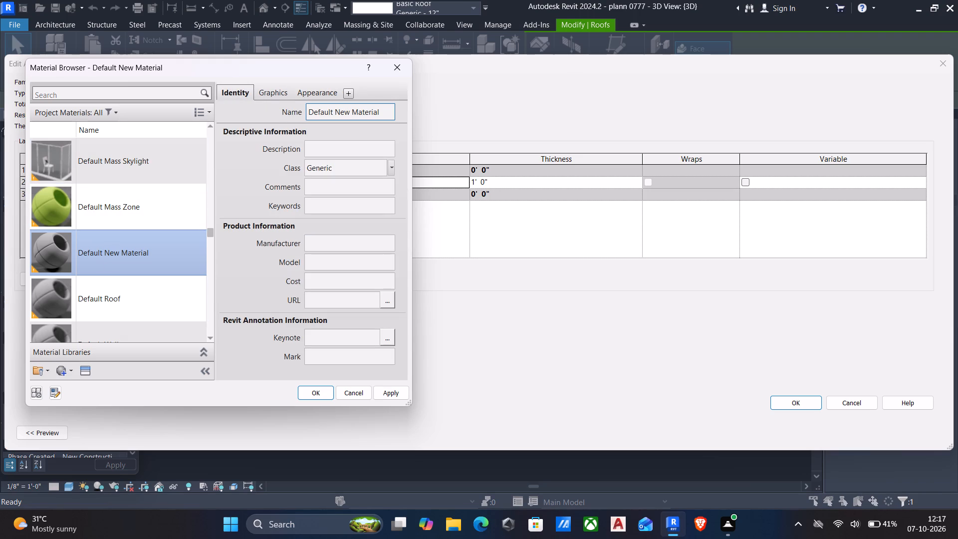
pyautogui.click(384, 113)
pyautogui.press('BackSpace')
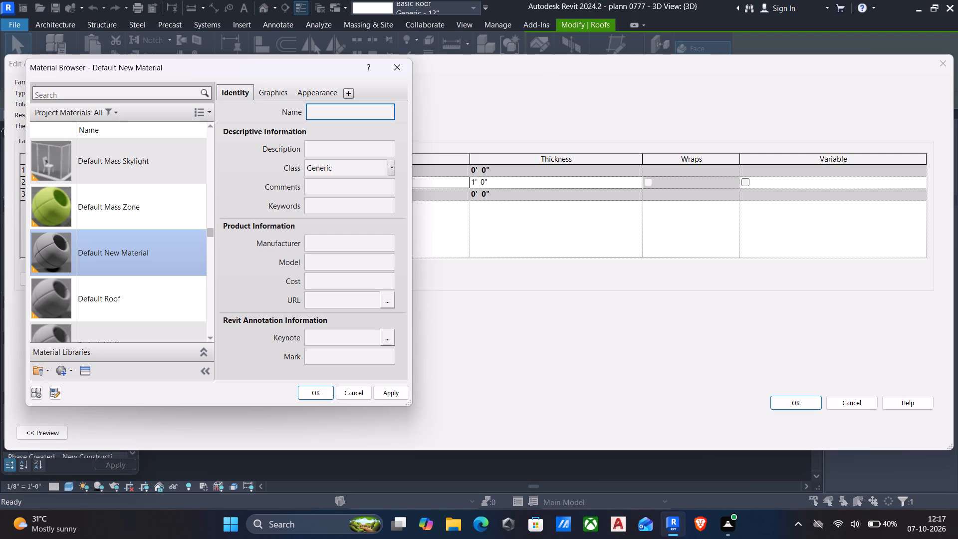
pyautogui.write('rooof')
pyautogui.click(387, 393)
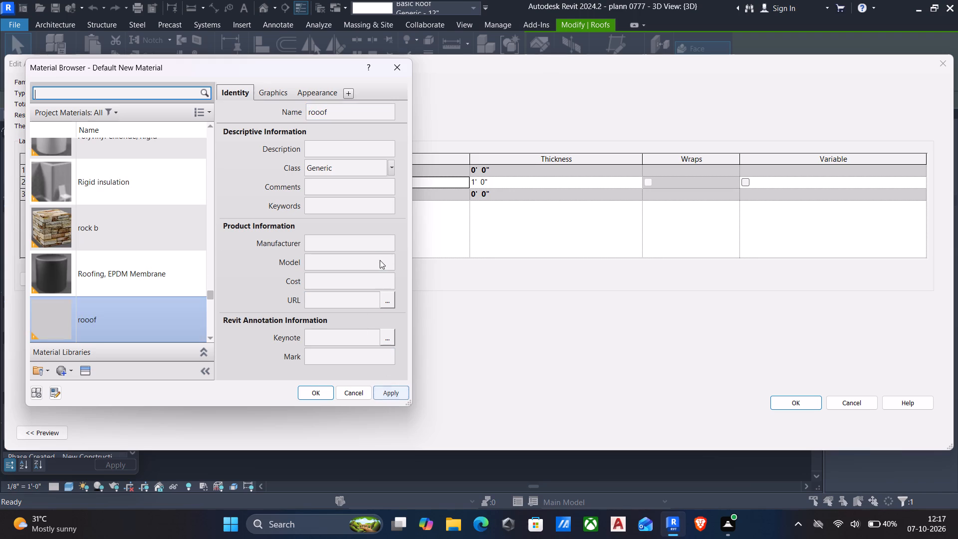
# Give the "rooof" material the Asphalt Shingles - Standard - Dark Brown appearance from the Roofing library and apply it to the Generic - 12" roof type.
pyautogui.click(324, 95)
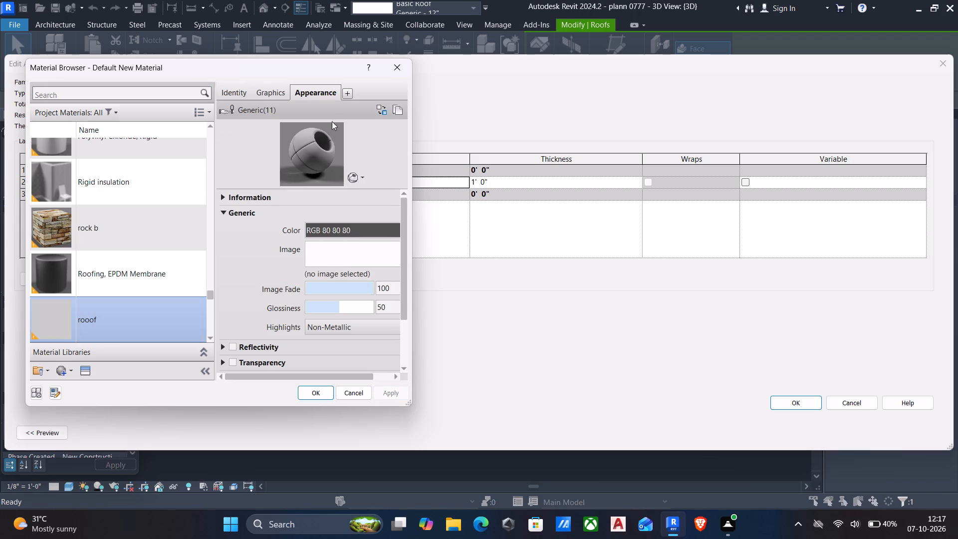
pyautogui.click(87, 367)
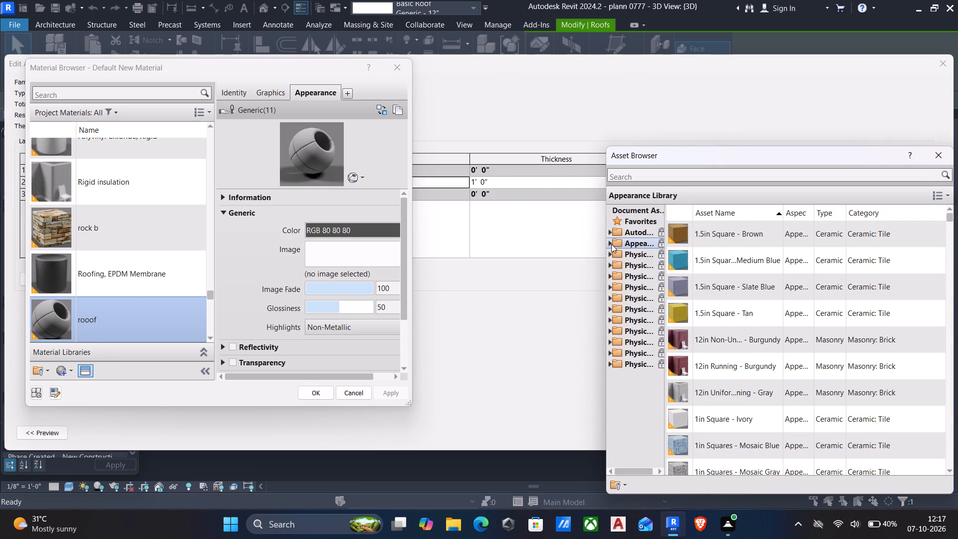
pyautogui.click(611, 245)
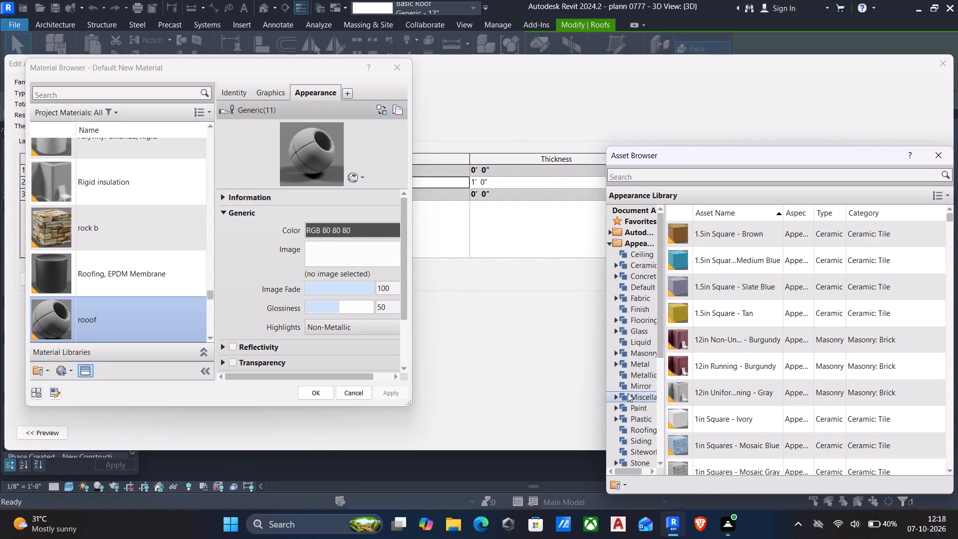
pyautogui.click(628, 432)
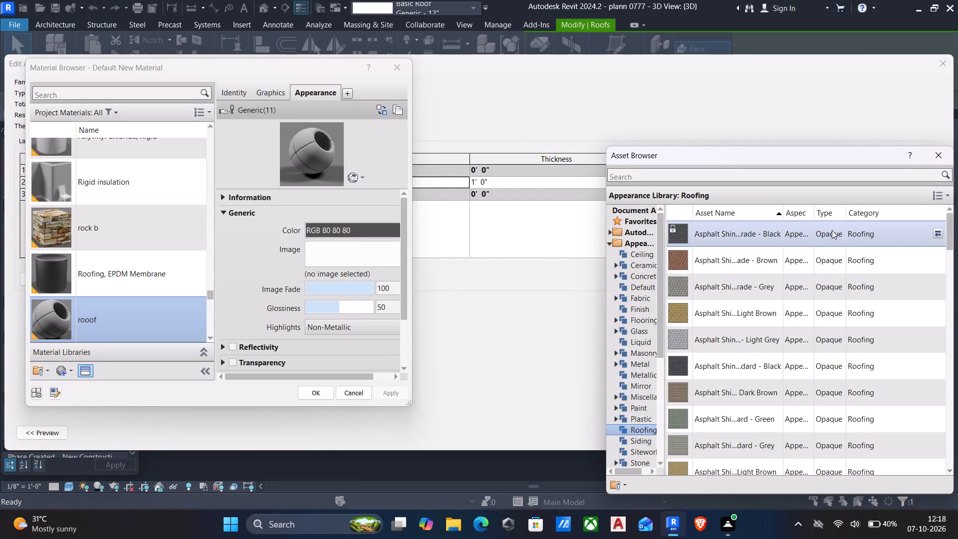
pyautogui.doubleClick(711, 258)
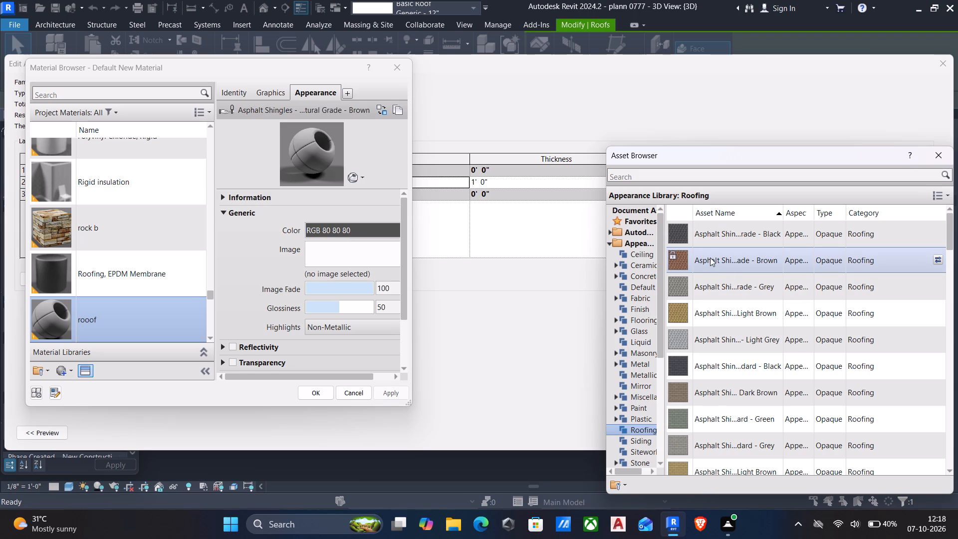
pyautogui.doubleClick(718, 285)
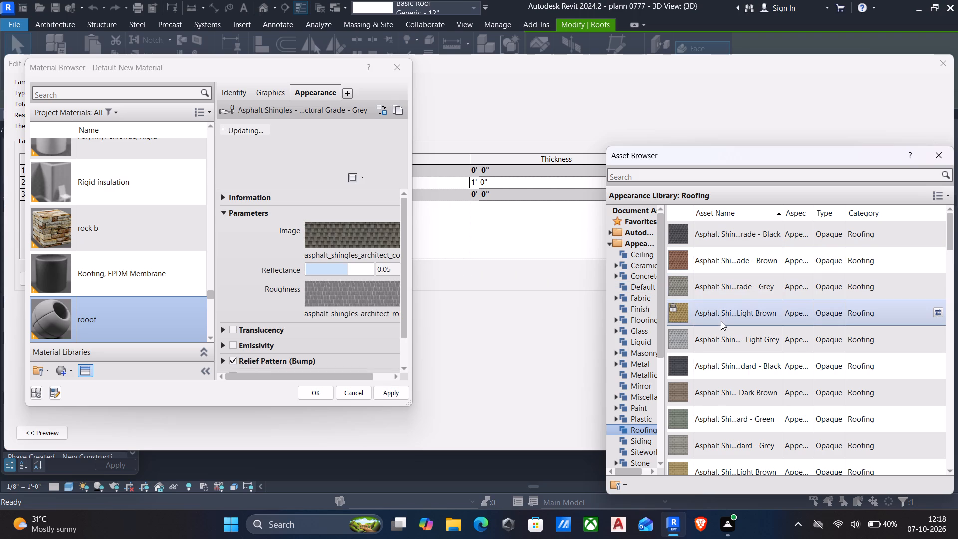
pyautogui.doubleClick(708, 385)
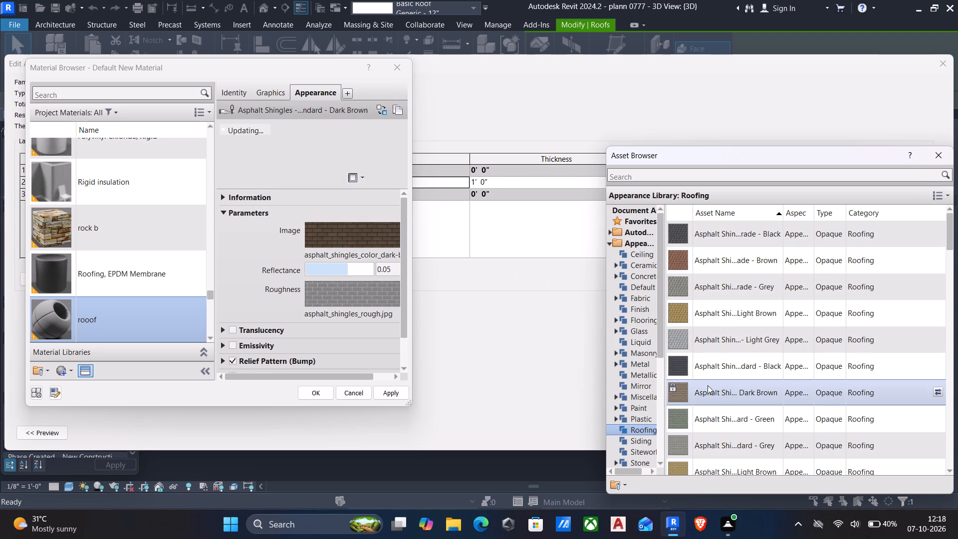
pyautogui.click(393, 389)
pyautogui.click(309, 393)
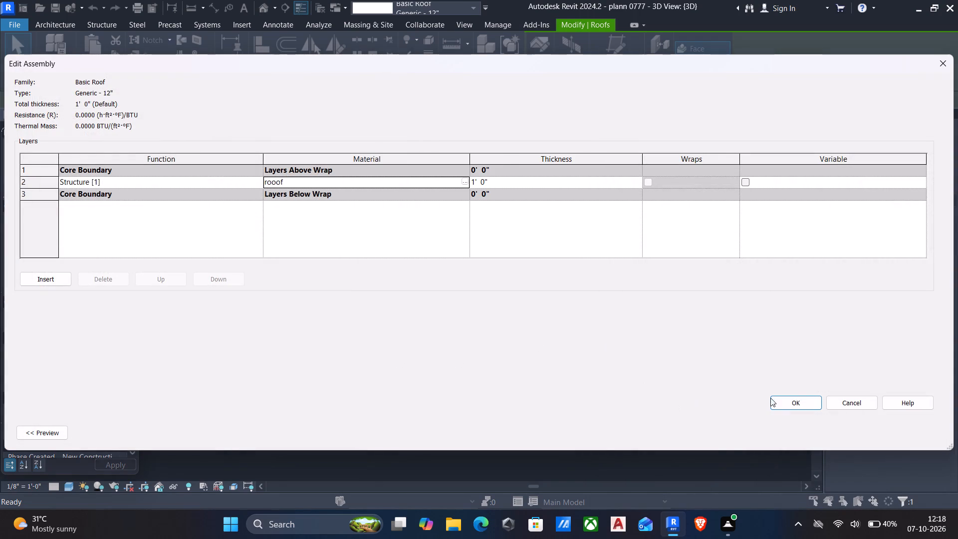
pyautogui.click(780, 401)
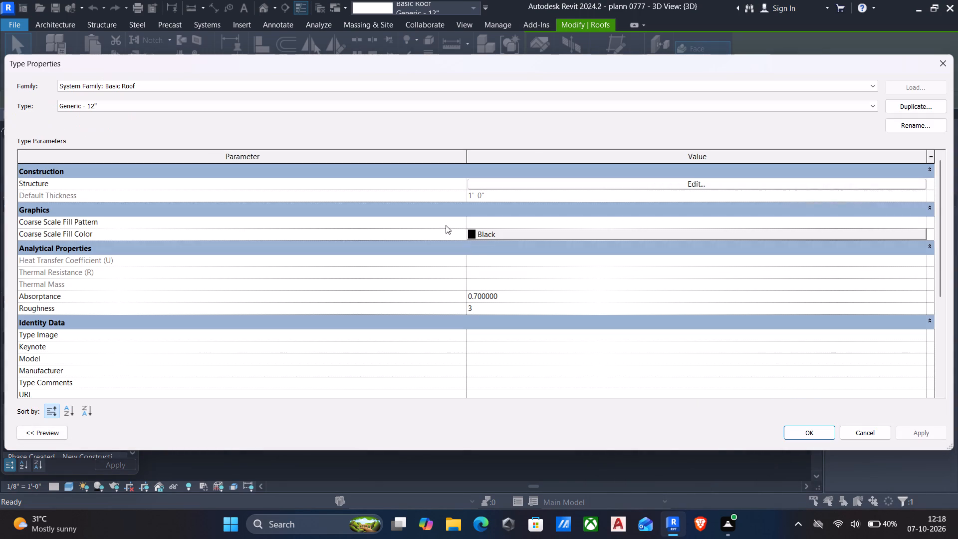
pyautogui.click(921, 428)
pyautogui.click(801, 432)
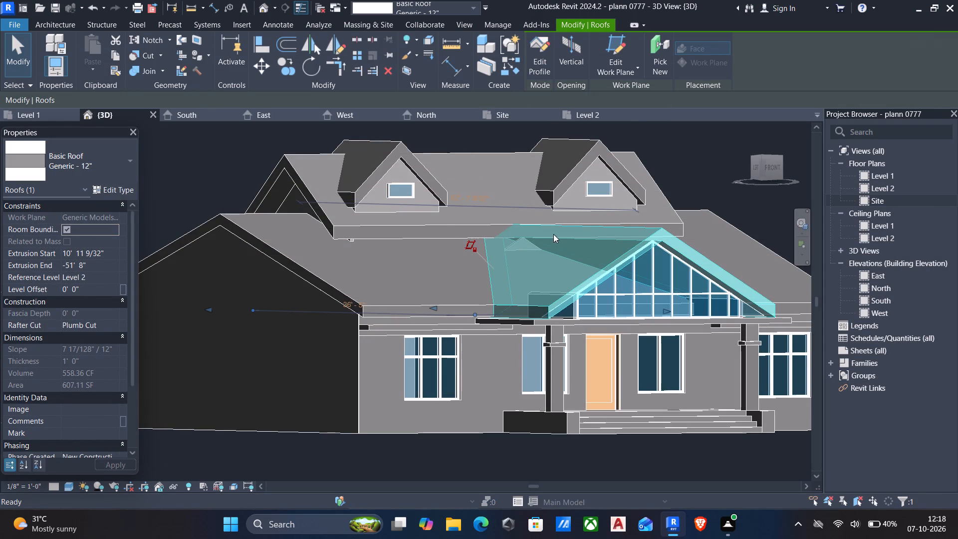
pyautogui.press('Escape')
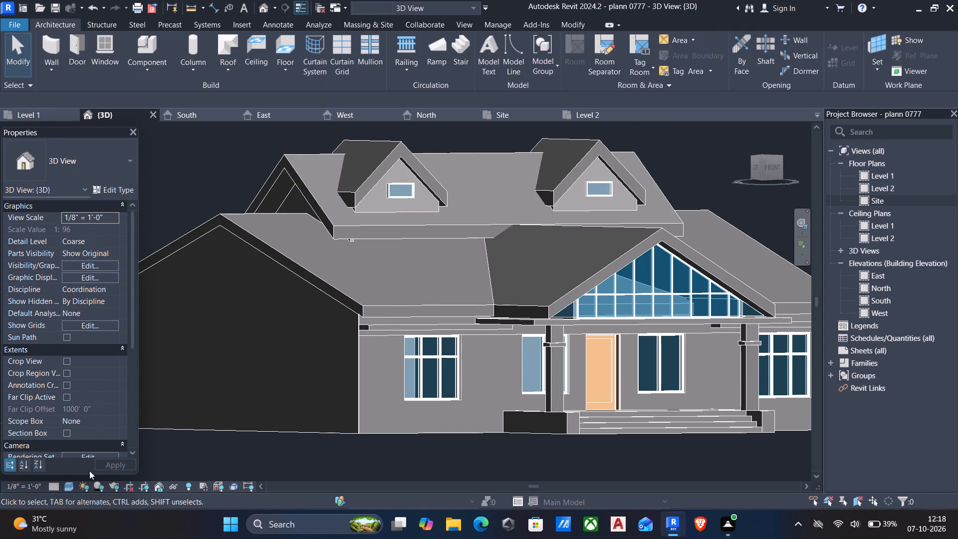
# Switch the 3D view to the Realistic visual style.
pyautogui.click(69, 482)
pyautogui.click(75, 470)
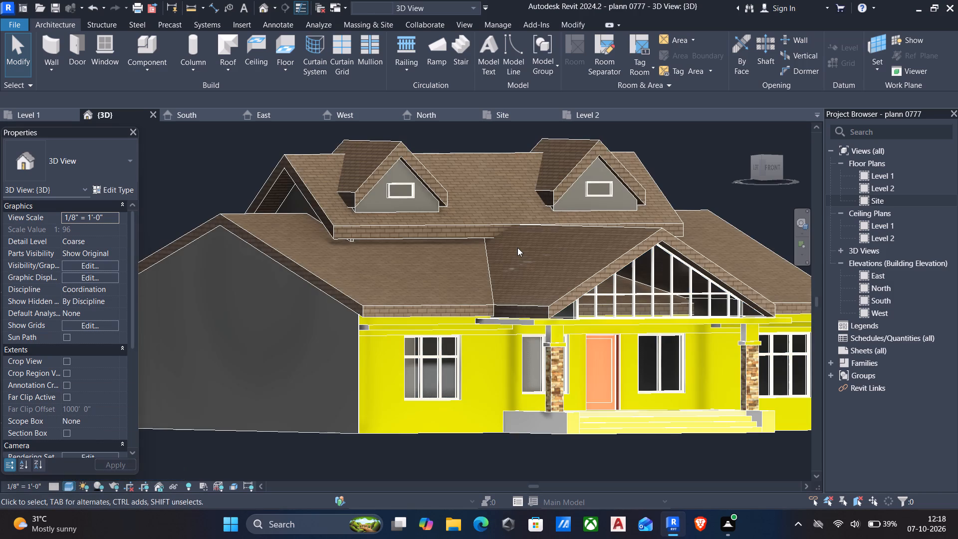
# Examine the shingled roofs, dormers and porch gable from the front and the east side of the house.
pyautogui.scroll(-7, 518, 247)
pyautogui.keyDown('shift'); pyautogui.moveTo(555, 259); pyautogui.dragTo(480, 276, button='middle'); pyautogui.keyUp('shift')
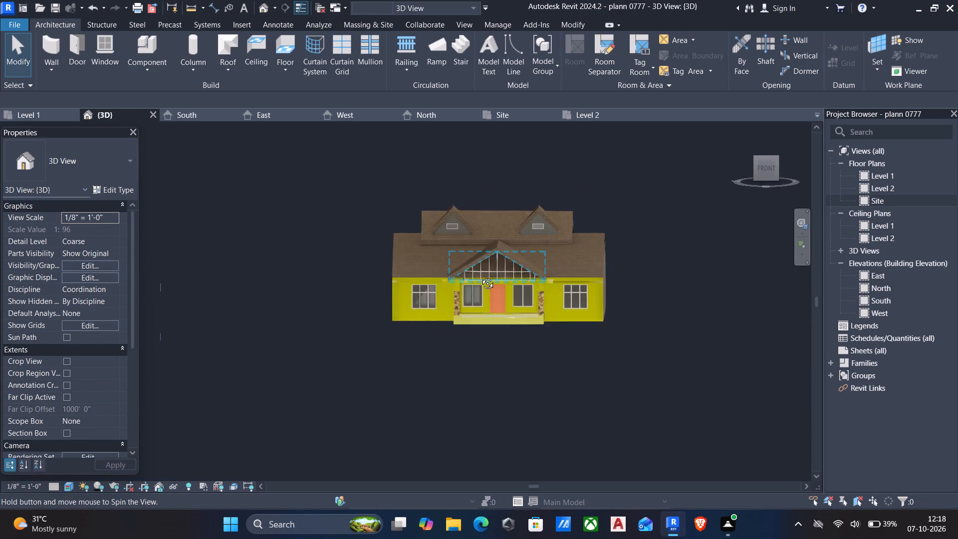
pyautogui.keyDown('shift'); pyautogui.moveTo(480, 276); pyautogui.dragTo(475, 277, button='middle'); pyautogui.keyUp('shift')
pyautogui.scroll(6, 521, 264)
pyautogui.scroll(5, 568, 284)
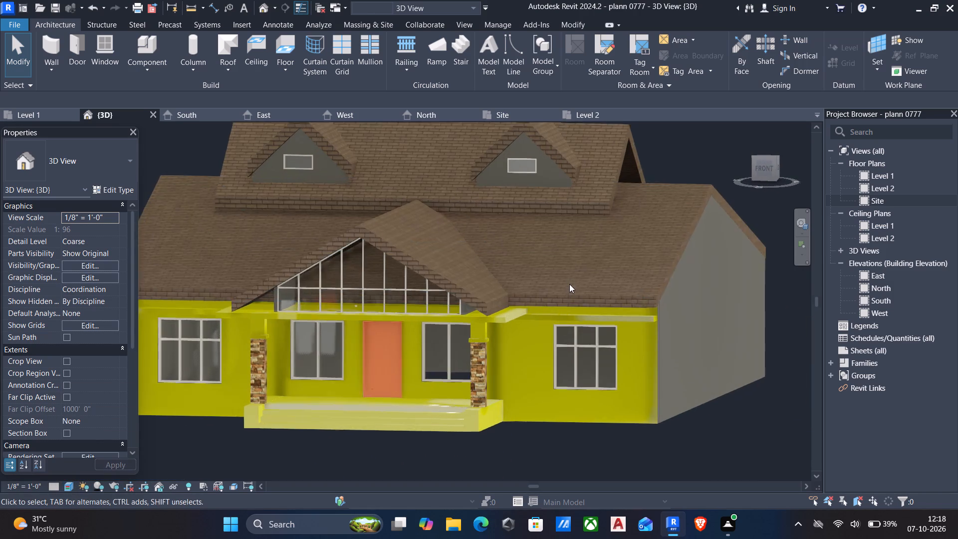
pyautogui.scroll(-4, 569, 279)
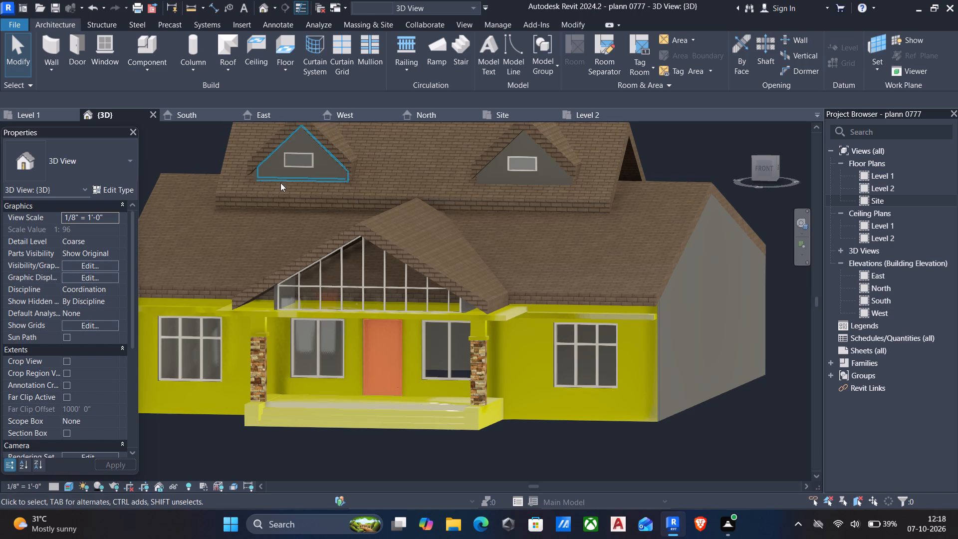
pyautogui.click(311, 199)
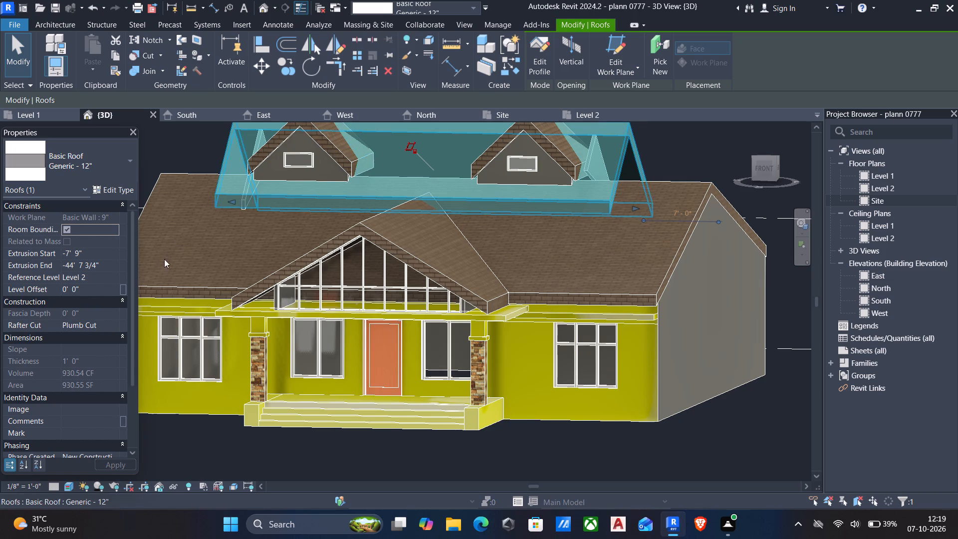
pyautogui.press('Escape')
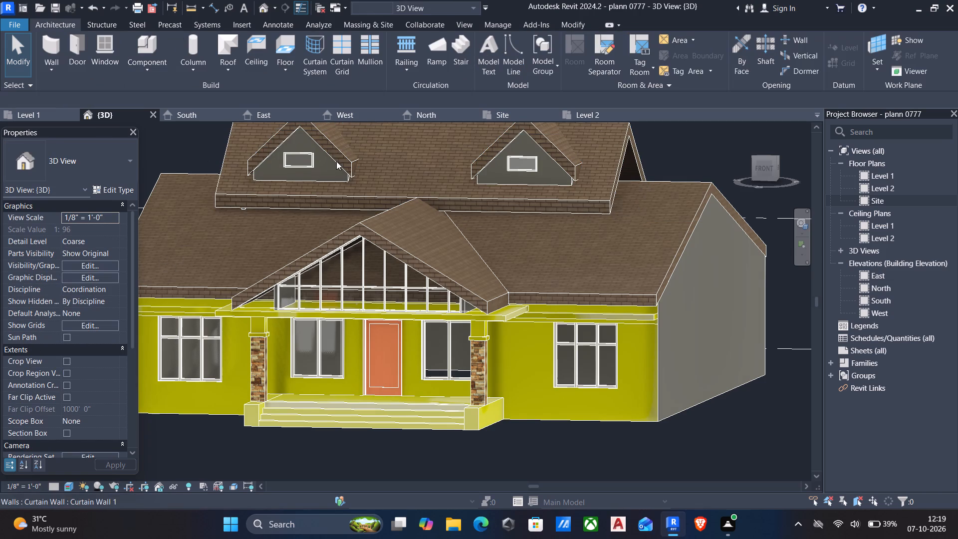
pyautogui.scroll(-5, 413, 174)
pyautogui.keyDown('shift'); pyautogui.moveTo(468, 236); pyautogui.dragTo(458, 240, button='middle'); pyautogui.keyUp('shift')
pyautogui.scroll(-2, 458, 240)
pyautogui.moveTo(512, 261); pyautogui.dragTo(506, 265, button='middle')
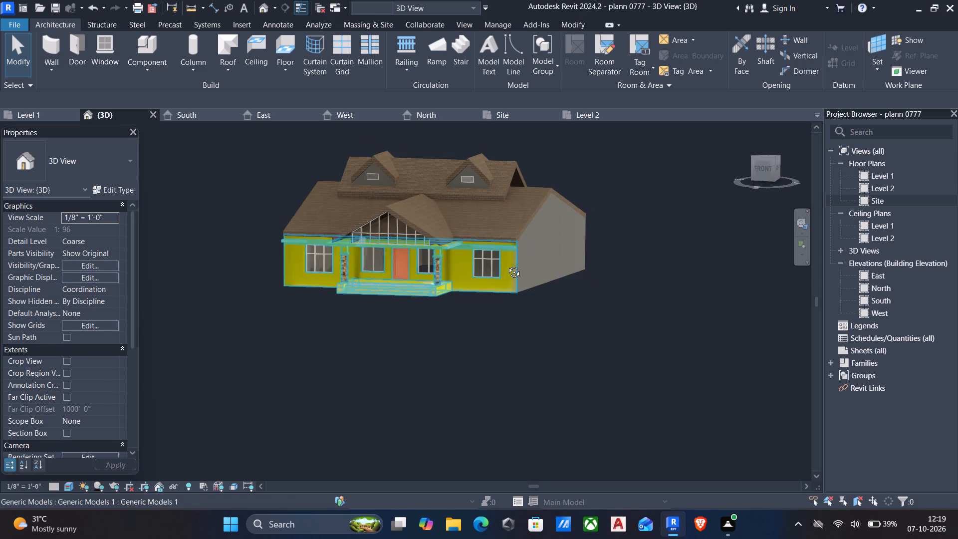
pyautogui.moveTo(506, 265); pyautogui.dragTo(485, 247, button='middle')
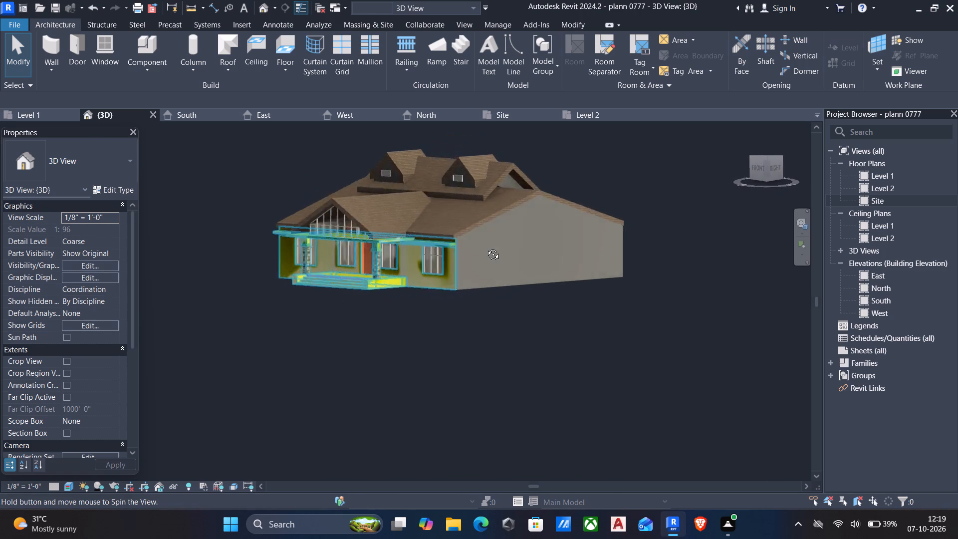
pyautogui.moveTo(485, 247); pyautogui.dragTo(492, 246, button='middle')
pyautogui.scroll(7, 506, 224)
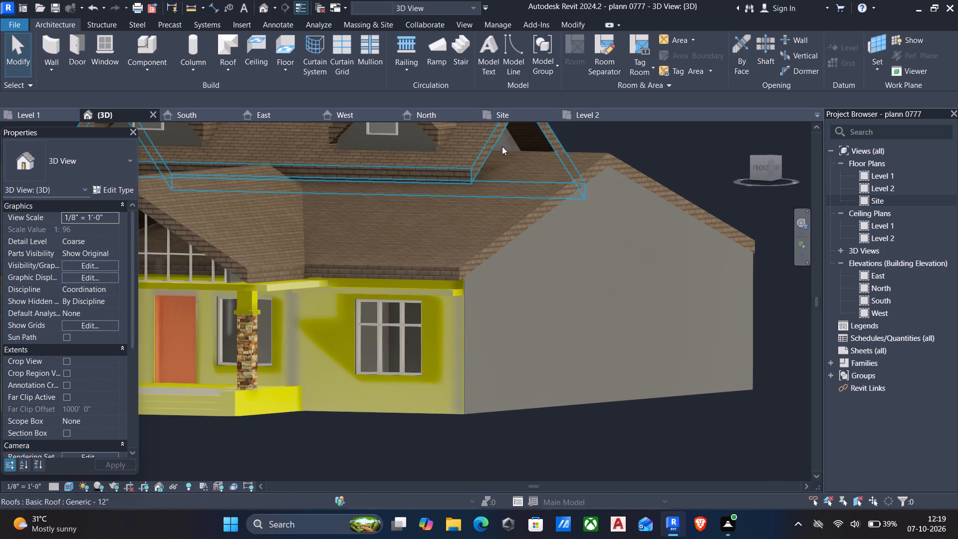
# Nudge the 4" gable wall under the upper roof's east end outward to near the roof edge.
pyautogui.scroll(-1, 495, 217)
pyautogui.moveTo(521, 212); pyautogui.dragTo(529, 310, button='middle')
pyautogui.scroll(-1, 523, 235)
pyautogui.scroll(5, 528, 259)
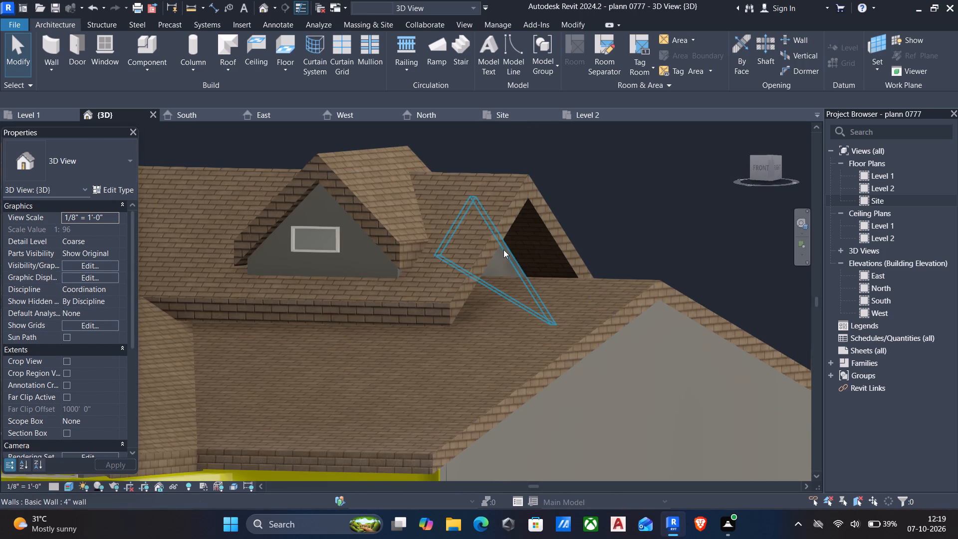
pyautogui.click(504, 249)
pyautogui.press('Right')
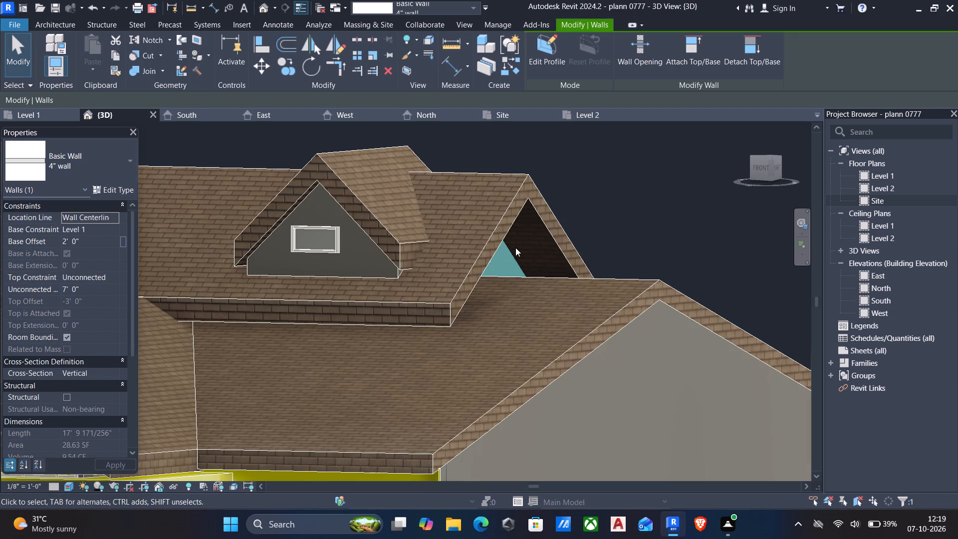
pyautogui.press('Right')
pyautogui.press('Right')
pyautogui.press('Right')
pyautogui.press('Right')
pyautogui.press('Right')
pyautogui.press('Right')
pyautogui.press('Right')
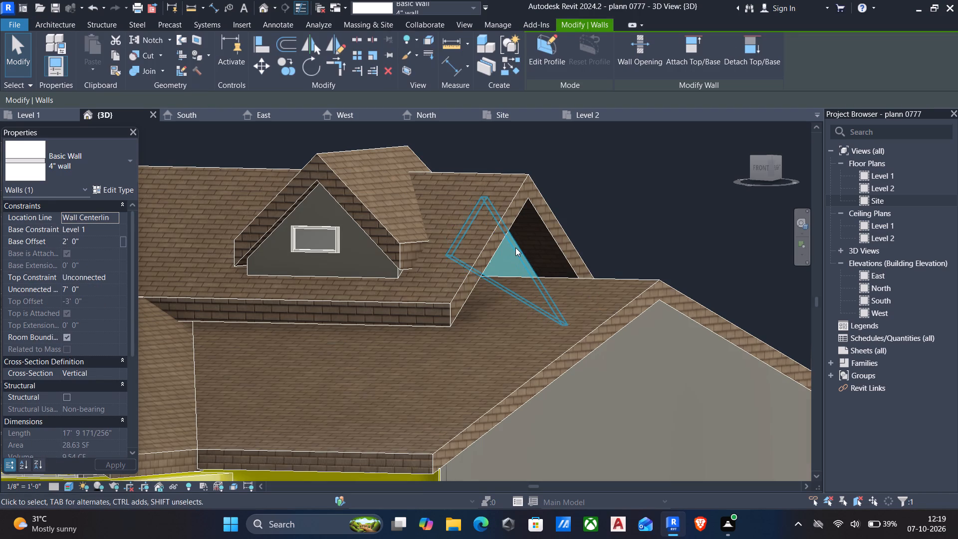
pyautogui.press('Right')
pyautogui.press('Right')
pyautogui.press('Right')
pyautogui.press('Right')
pyautogui.press('Right')
pyautogui.press('Right')
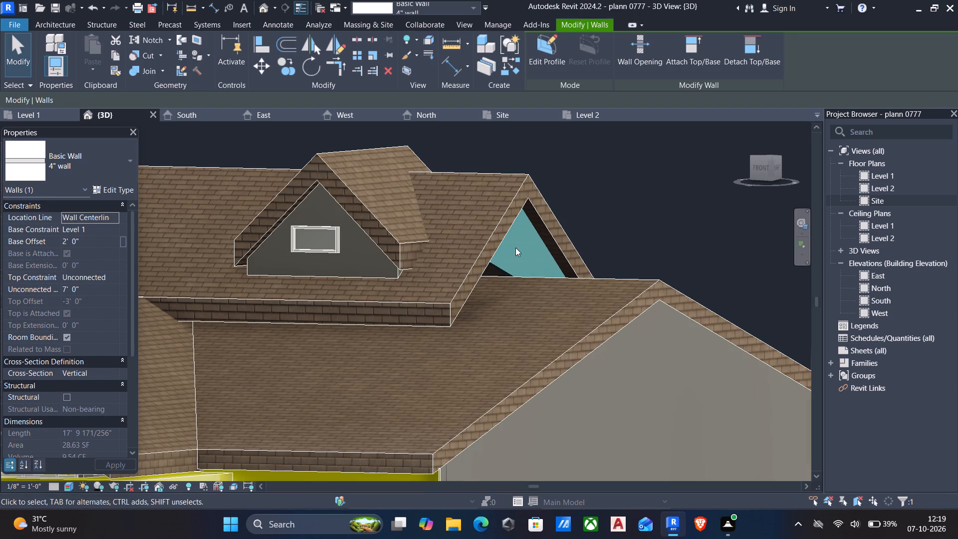
pyautogui.press('Escape')
# Nudge the 4" gable wall under the upper roof's west end outward to near the roof edge.
pyautogui.scroll(-5, 516, 261)
pyautogui.moveTo(524, 279); pyautogui.dragTo(451, 302, button='middle')
pyautogui.keyDown('shift'); pyautogui.scroll(-1, 524, 279); pyautogui.keyUp('shift')
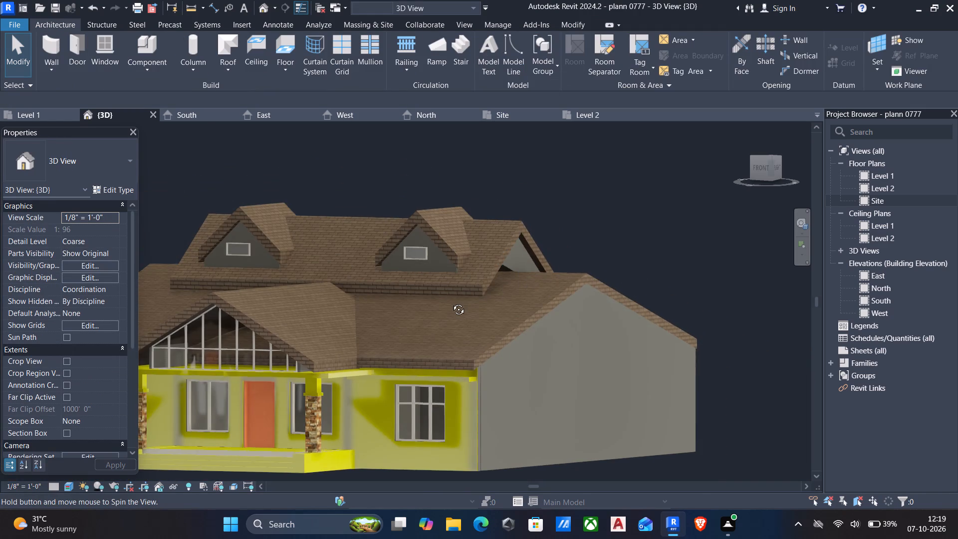
pyautogui.moveTo(451, 302); pyautogui.dragTo(287, 262, button='middle')
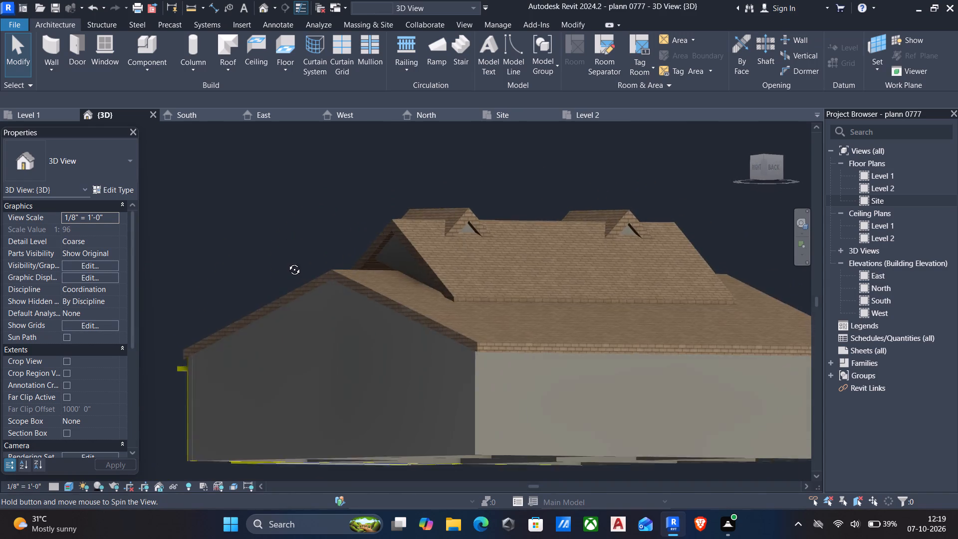
pyautogui.moveTo(287, 262); pyautogui.dragTo(147, 258, button='middle')
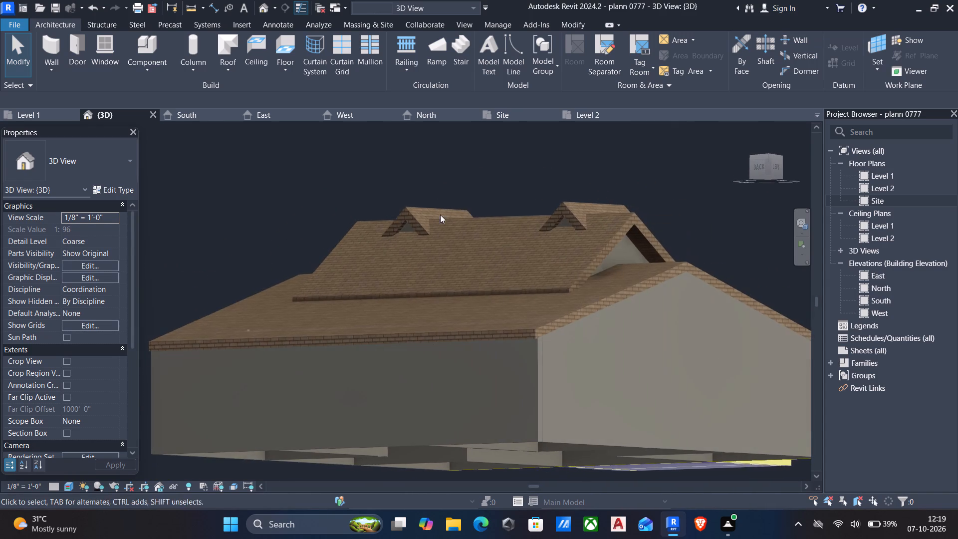
pyautogui.scroll(3, 637, 217)
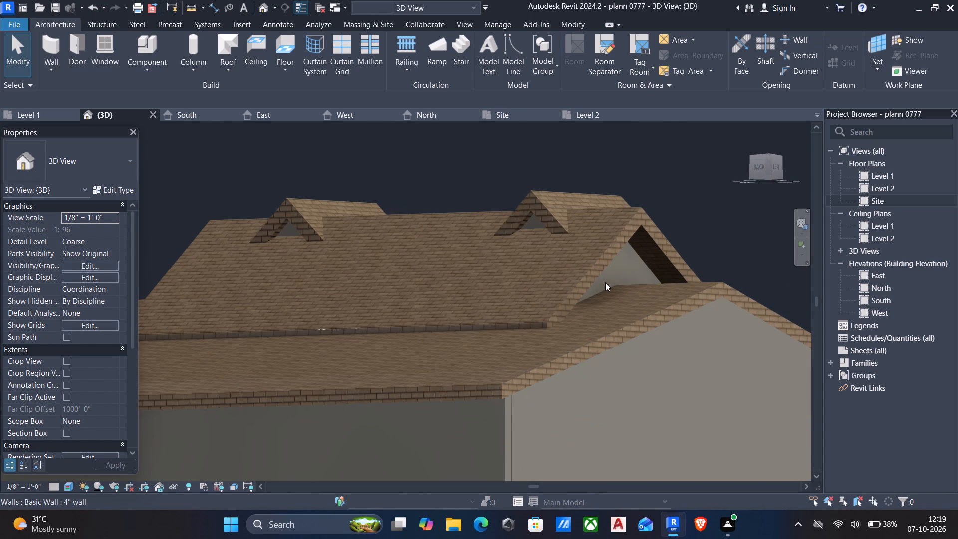
pyautogui.click(610, 282)
pyautogui.press('Right')
pyautogui.press('Right')
pyautogui.press('Right')
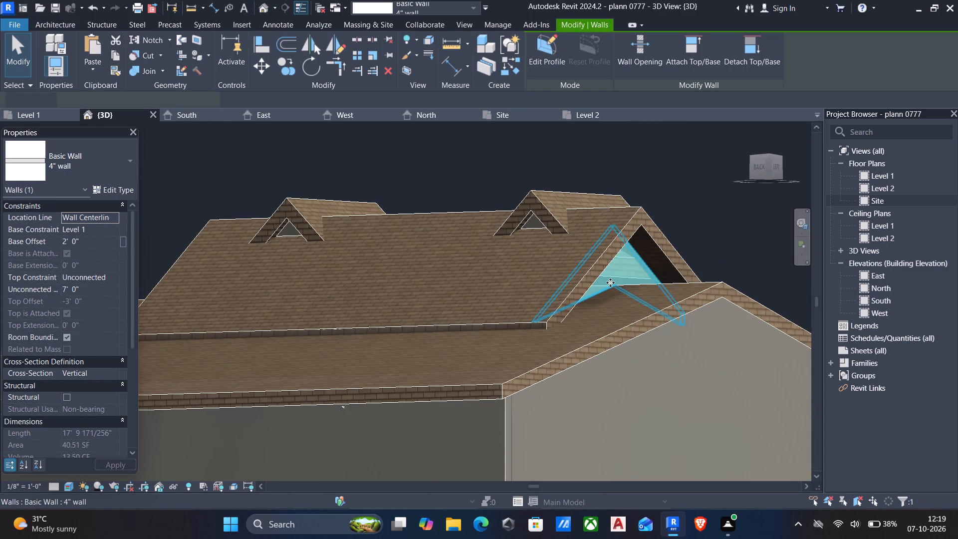
pyautogui.press('Right')
pyautogui.press('Right')
pyautogui.press('Right')
pyautogui.press('Right')
pyautogui.press('Right')
pyautogui.press('Right')
pyautogui.press('Right')
pyautogui.press('Right')
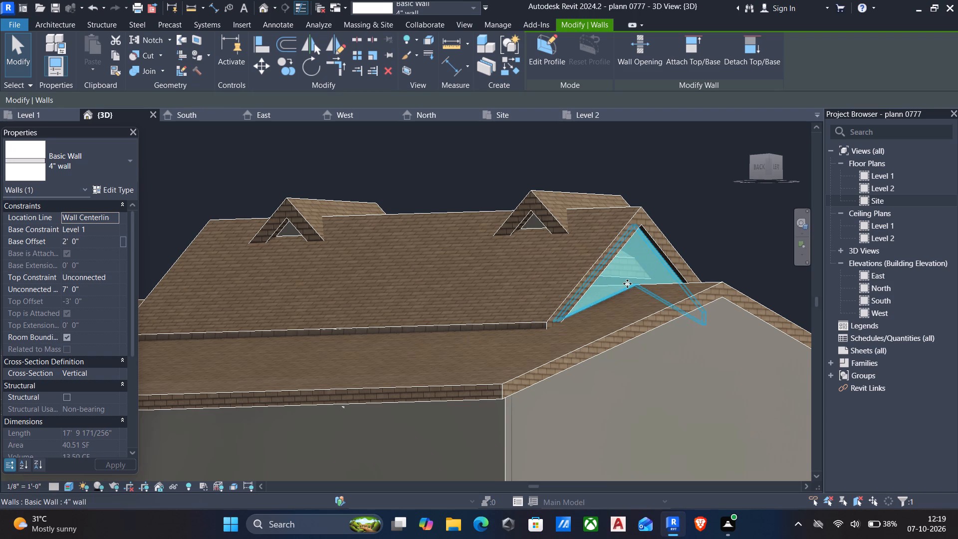
pyautogui.scroll(-3, 627, 283)
pyautogui.press('Escape')
# Assign the Gypsum Wall Board material to the structure layer of the 9" basic wall type and apply it.
pyautogui.scroll(-5, 631, 280)
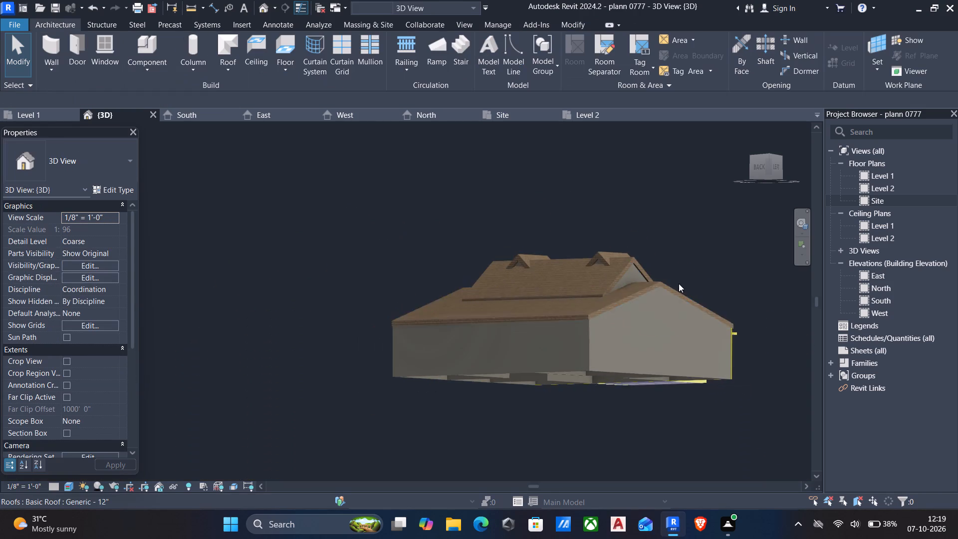
pyautogui.scroll(-3, 679, 283)
pyautogui.keyDown('shift'); pyautogui.moveTo(684, 284); pyautogui.dragTo(334, 294, button='middle'); pyautogui.keyUp('shift')
pyautogui.keyDown('shift'); pyautogui.scroll(-1, 391, 325); pyautogui.keyUp('shift')
pyautogui.scroll(4, 471, 321)
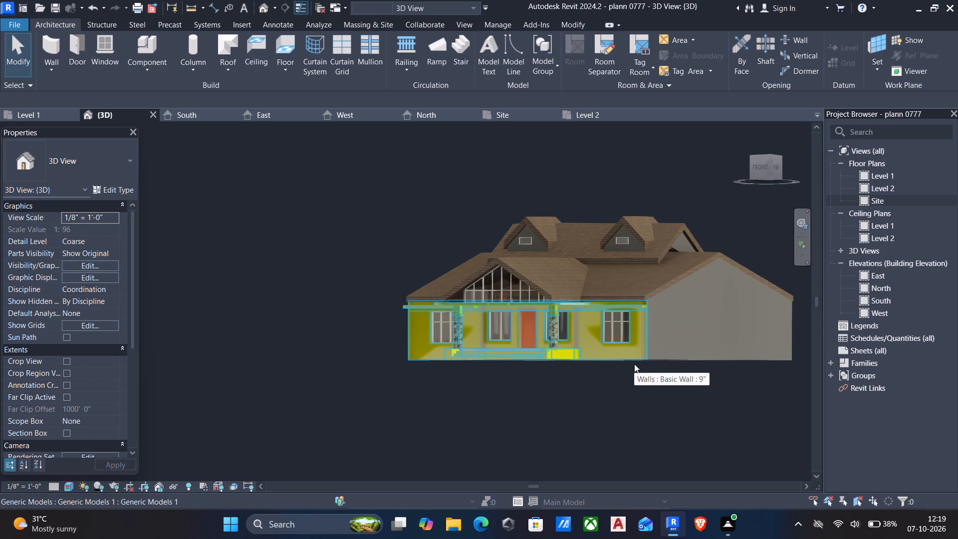
pyautogui.write('wa')
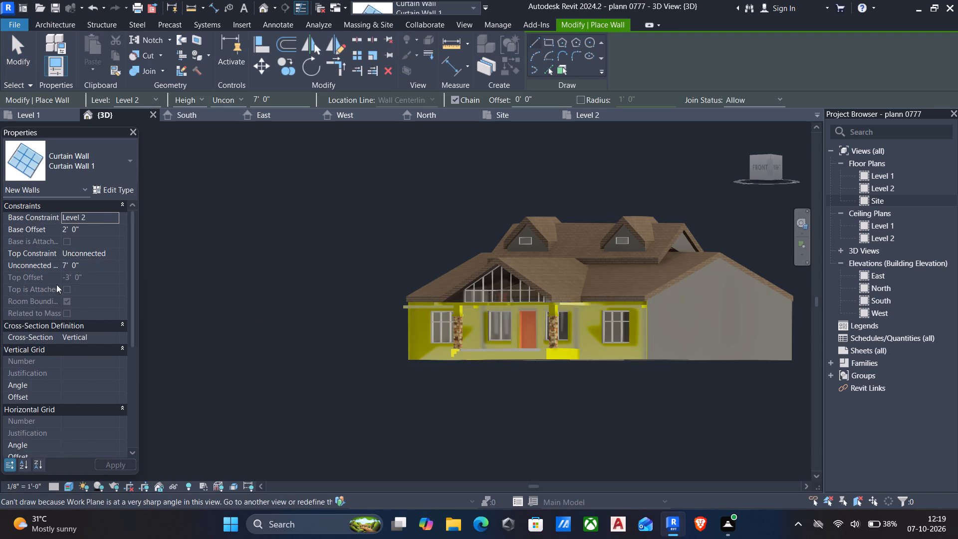
pyautogui.click(102, 151)
pyautogui.scroll(6, 66, 274)
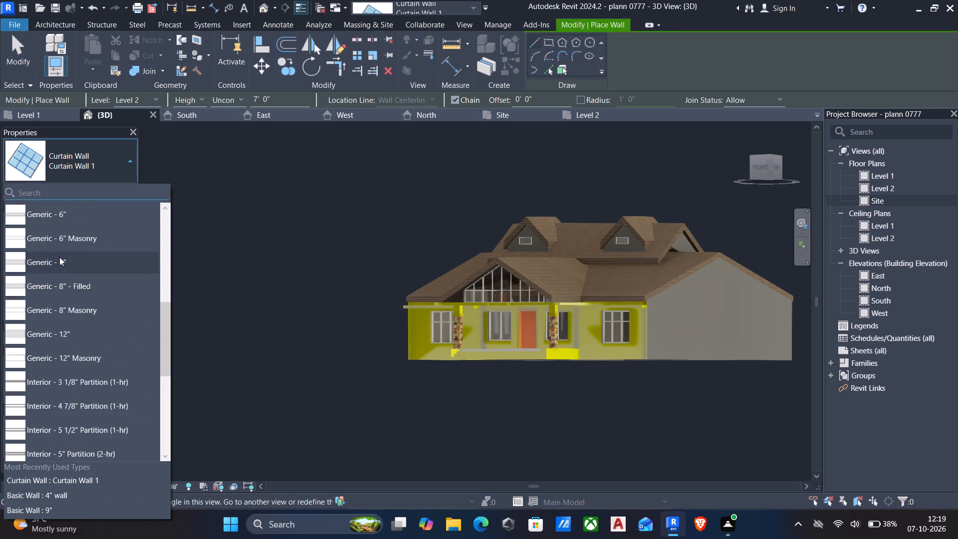
pyautogui.scroll(13, 59, 254)
pyautogui.click(36, 258)
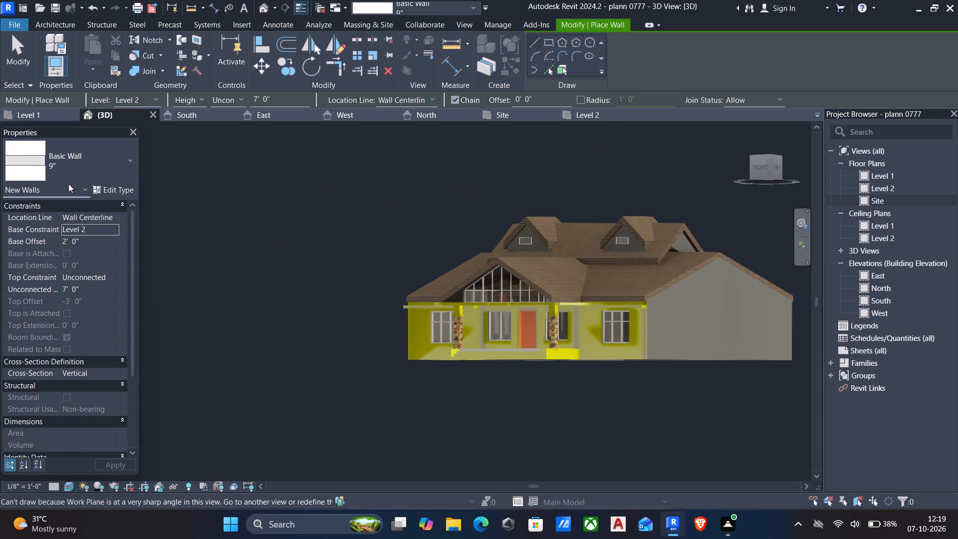
pyautogui.click(98, 189)
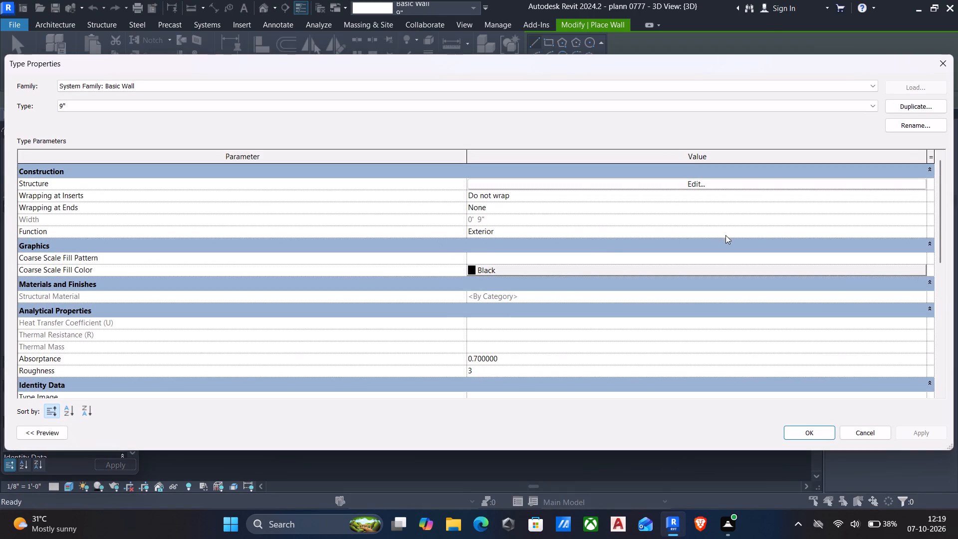
pyautogui.click(704, 185)
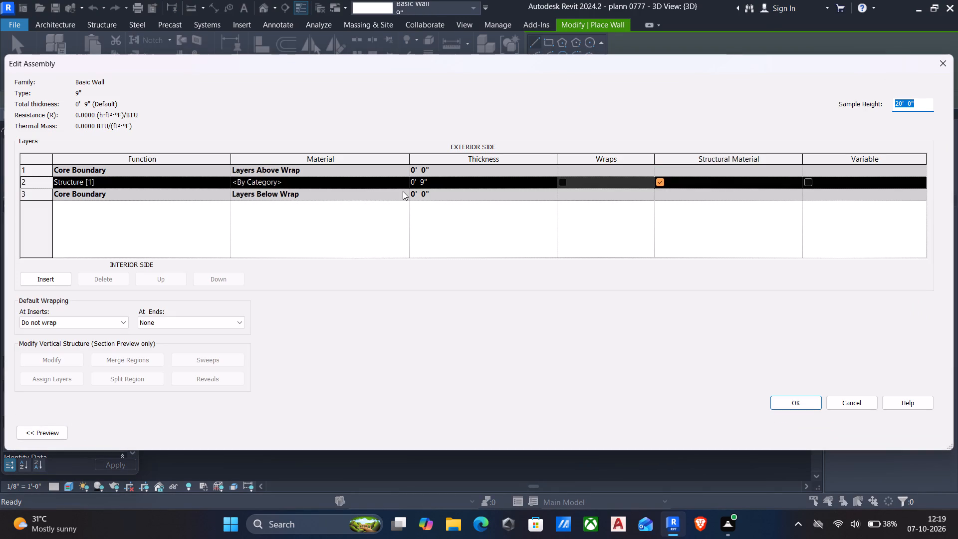
pyautogui.click(405, 180)
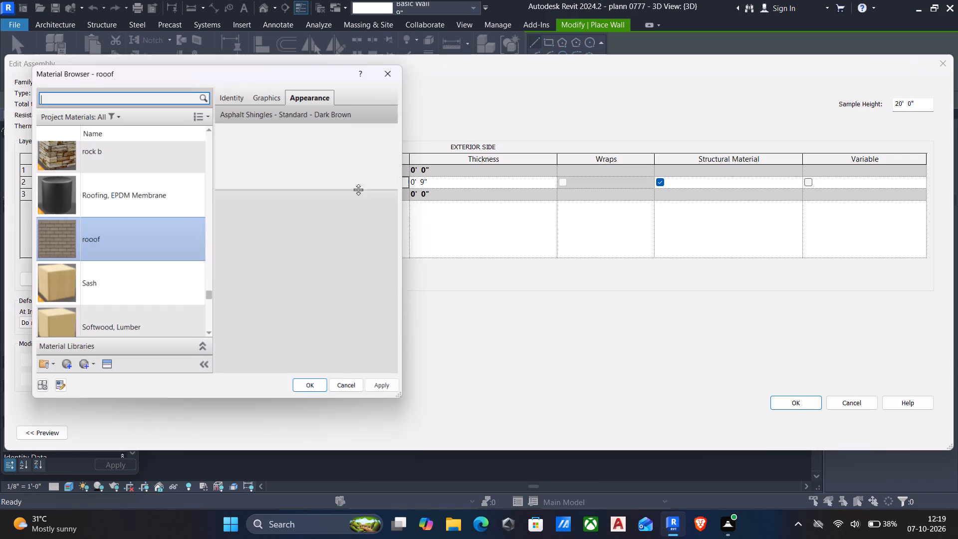
pyautogui.scroll(-19, 120, 208)
pyautogui.scroll(8, 116, 215)
pyautogui.scroll(20, 154, 212)
pyautogui.scroll(14, 154, 212)
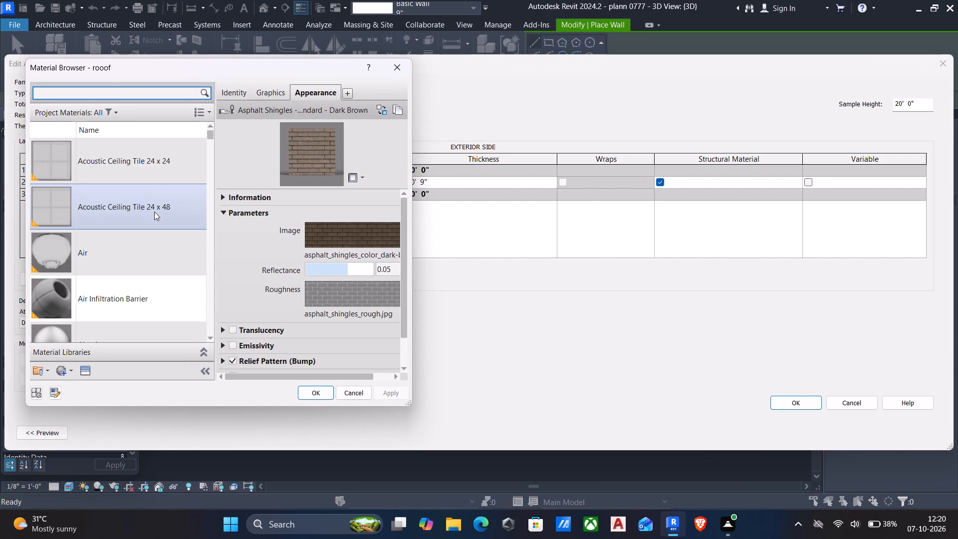
pyautogui.scroll(11, 154, 212)
pyautogui.click(126, 98)
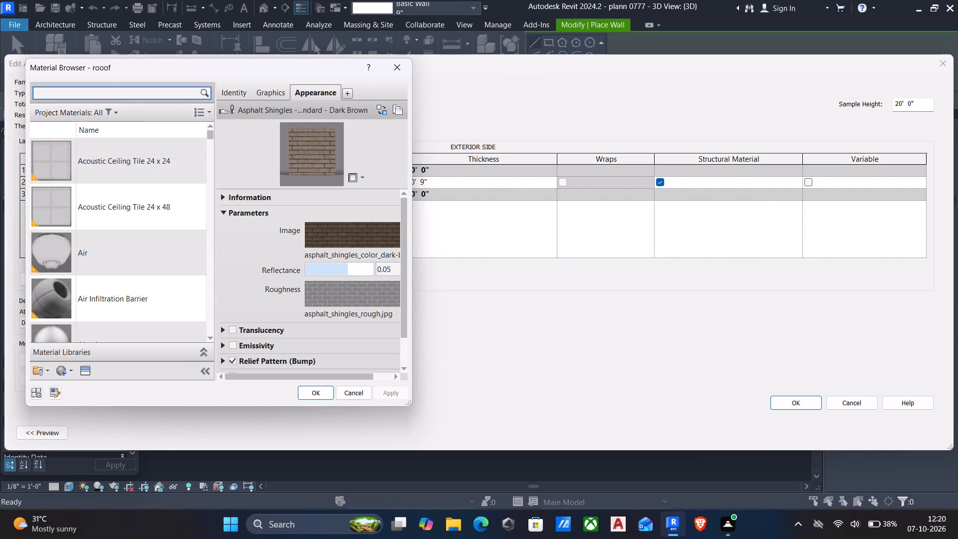
pyautogui.write('gyp')
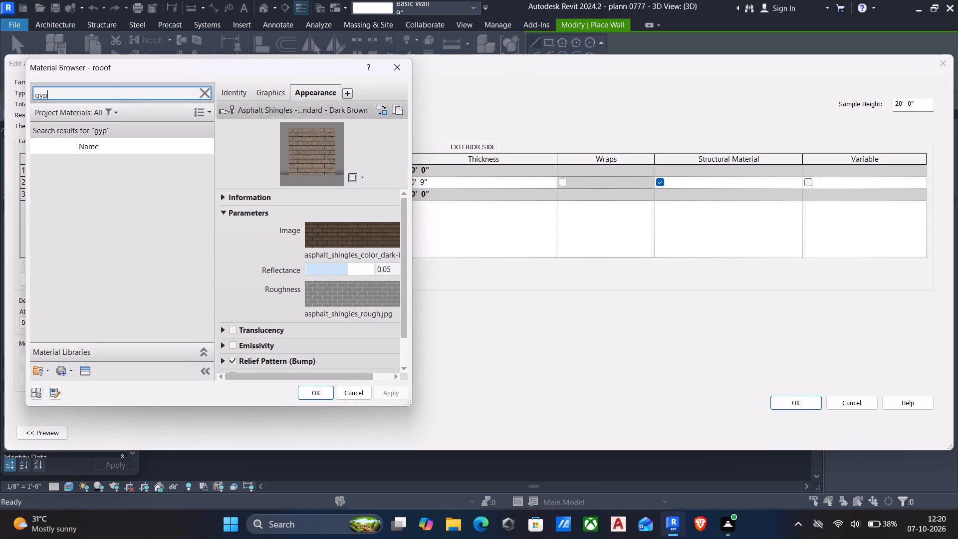
pyautogui.click(89, 178)
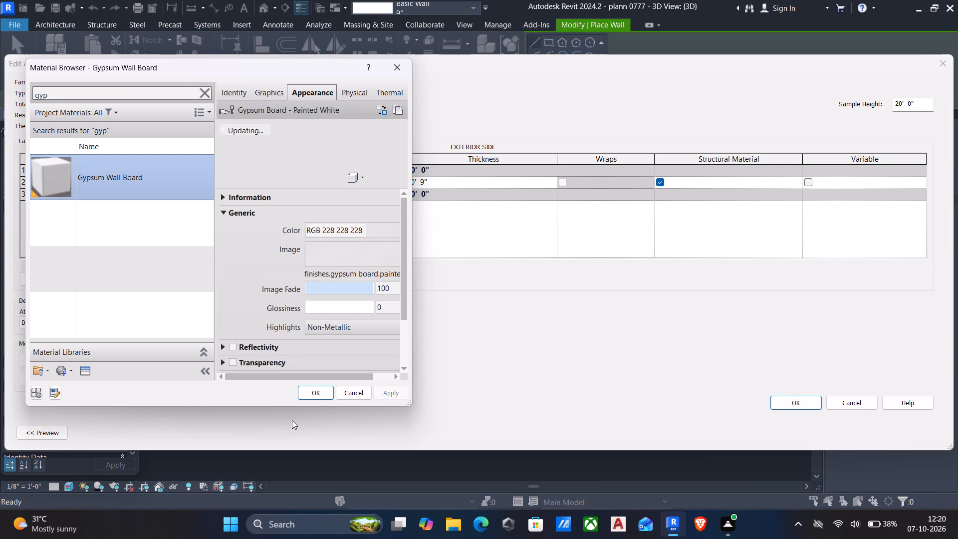
pyautogui.click(315, 394)
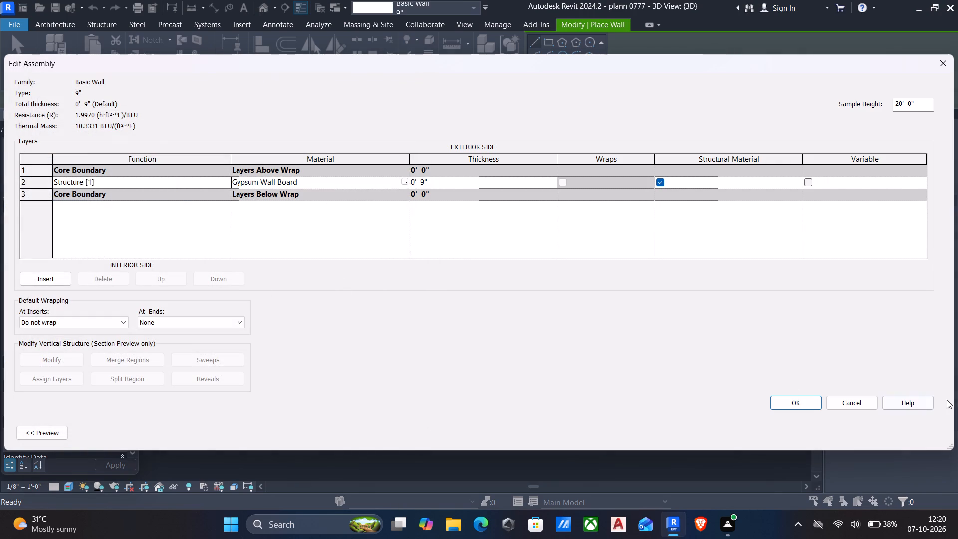
pyautogui.click(796, 400)
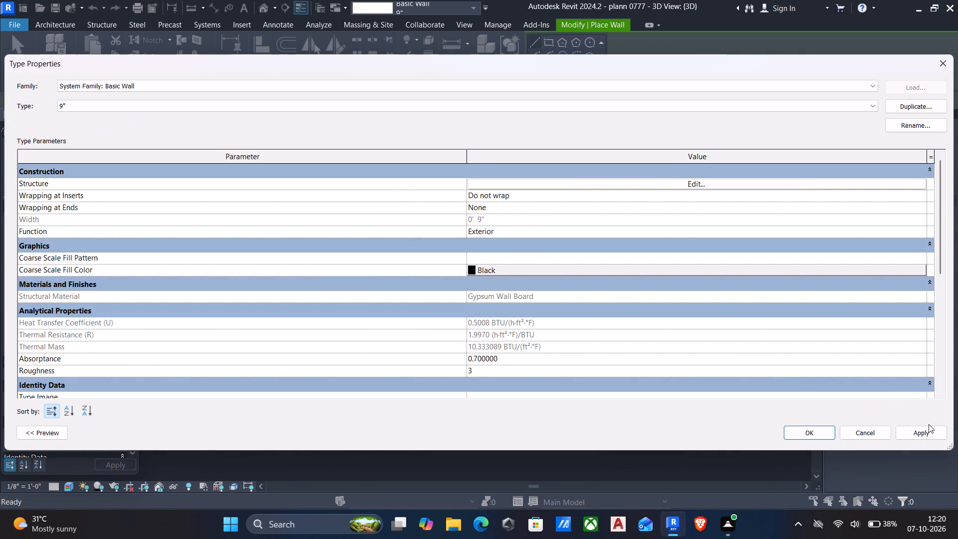
pyautogui.click(924, 432)
pyautogui.click(816, 432)
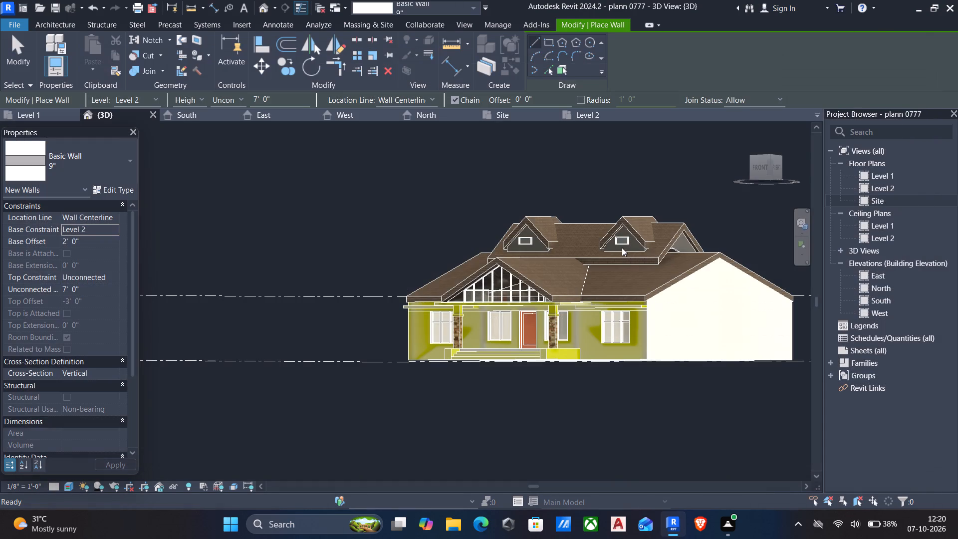
# Assign the Gypsum Wall Board material to the structure layer of the 4" wall type and apply it.
pyautogui.click(100, 166)
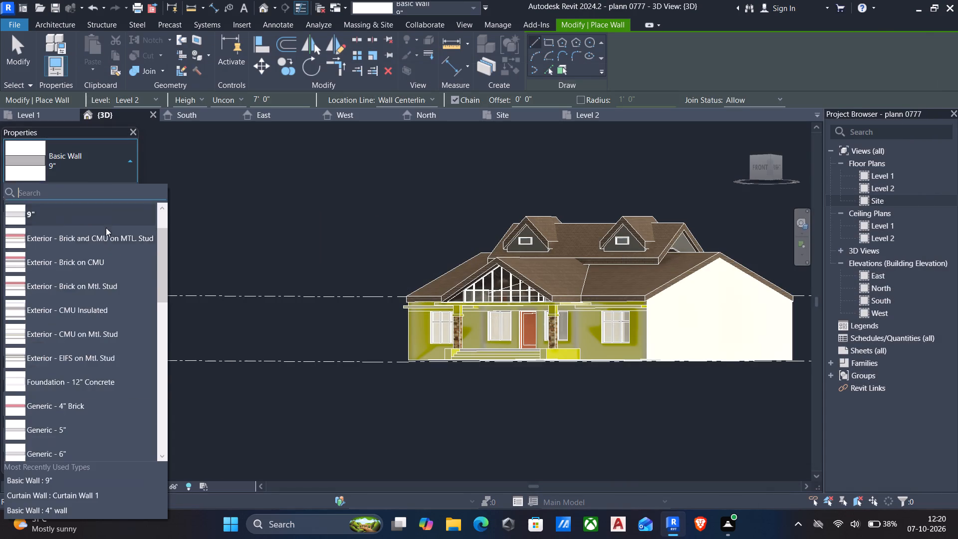
pyautogui.scroll(6, 101, 241)
pyautogui.click(84, 231)
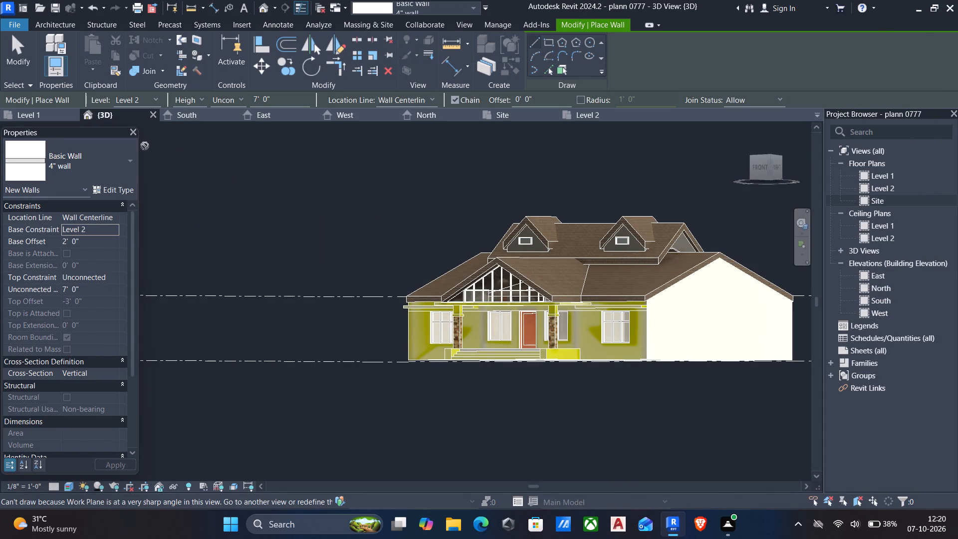
pyautogui.click(115, 196)
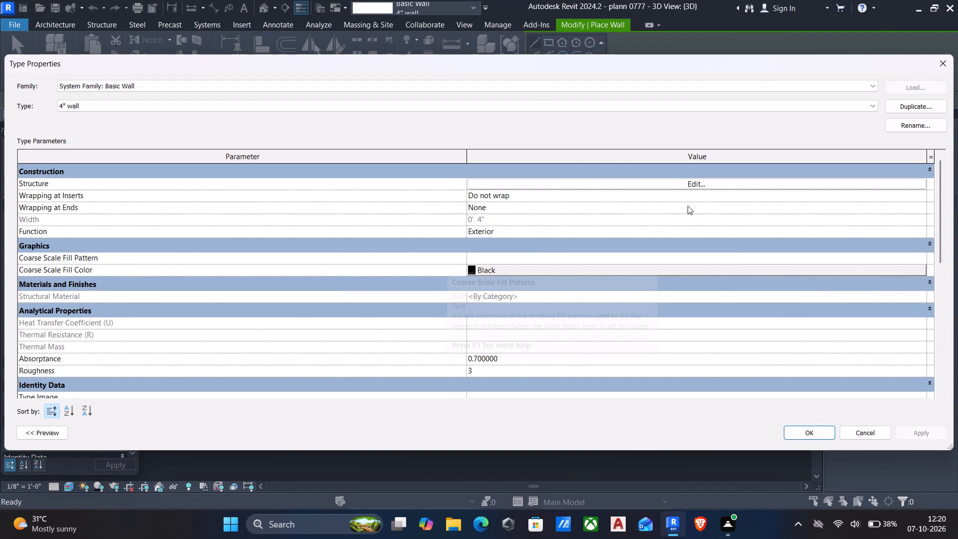
pyautogui.click(691, 181)
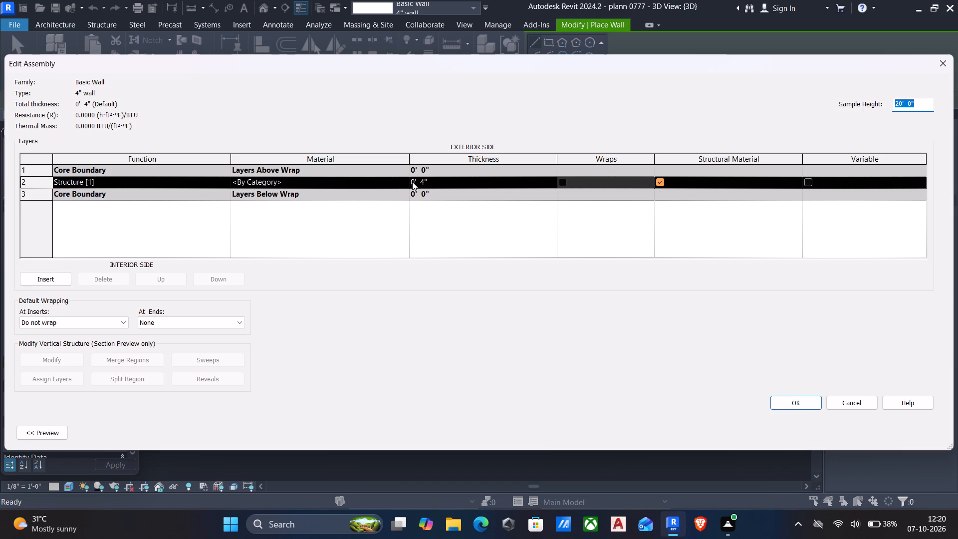
pyautogui.click(401, 182)
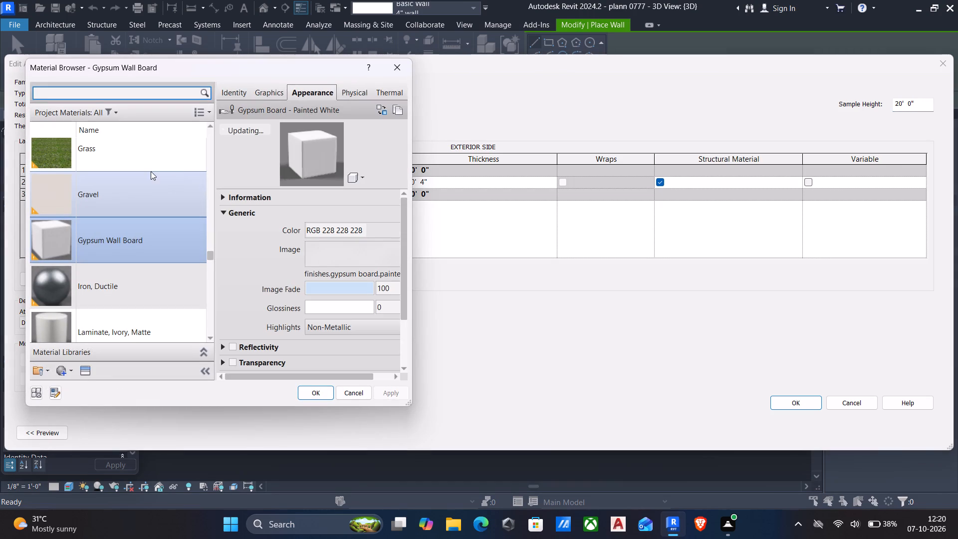
pyautogui.click(134, 245)
pyautogui.click(324, 387)
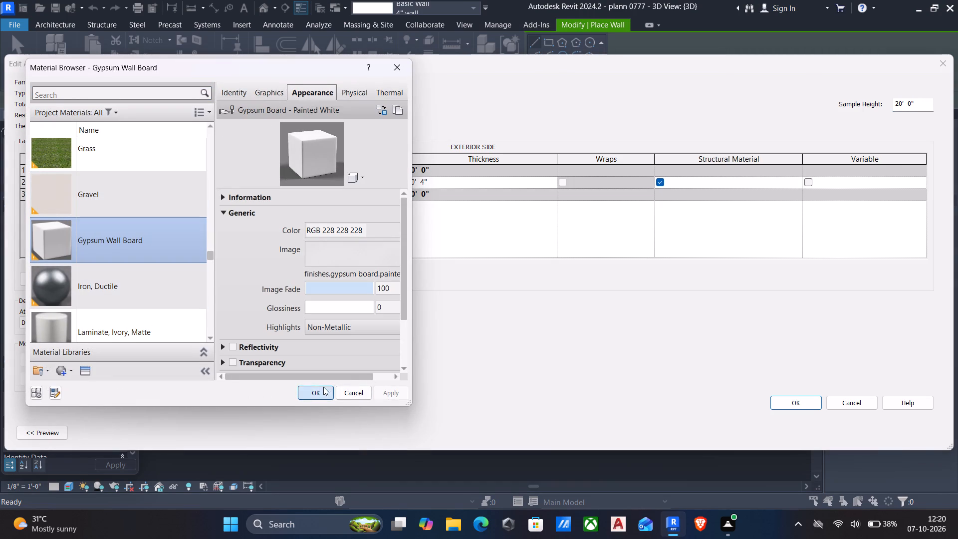
pyautogui.click(788, 402)
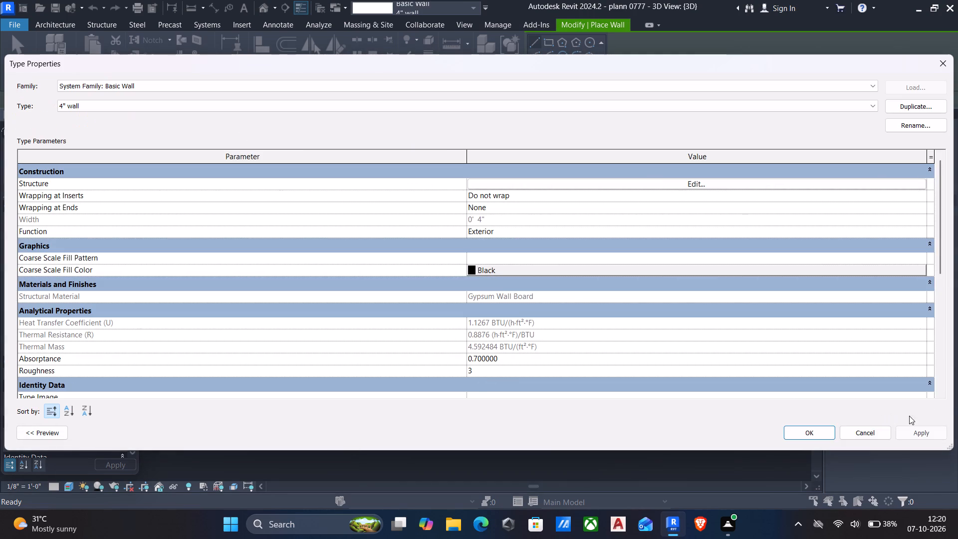
pyautogui.click(921, 428)
pyautogui.click(816, 427)
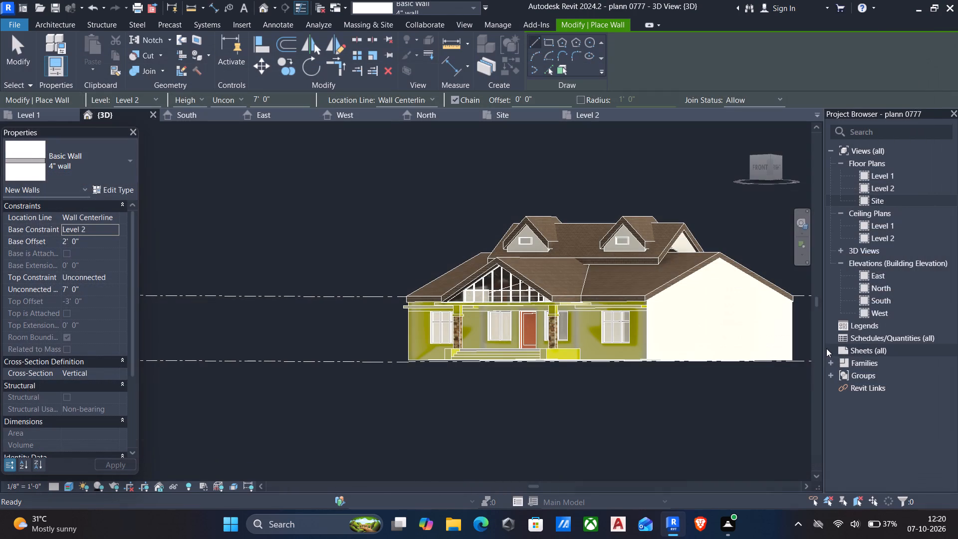
# Create a new material from the Material parameter of the 1.5" x 2.5" rectangular curtain wall mullion type.
pyautogui.scroll(-2, 501, 344)
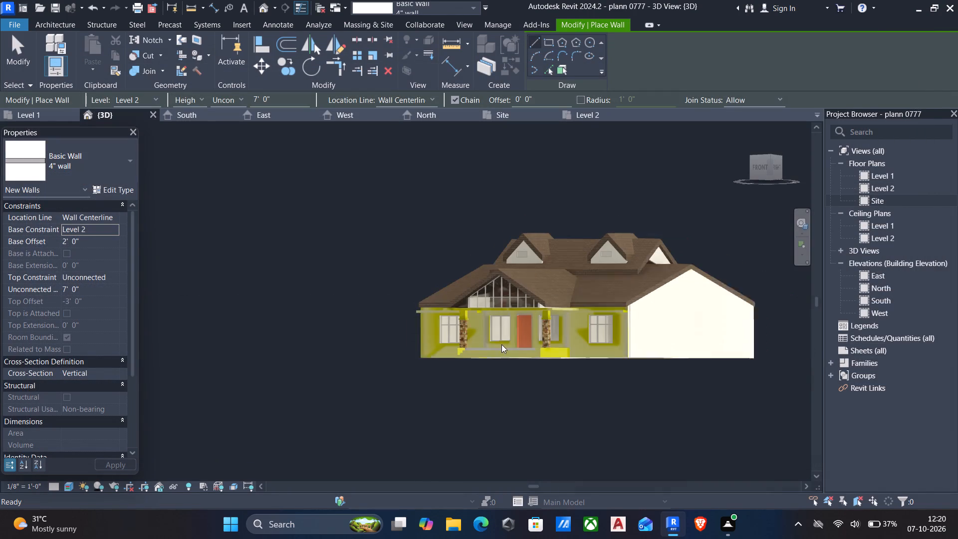
pyautogui.scroll(-1, 507, 350)
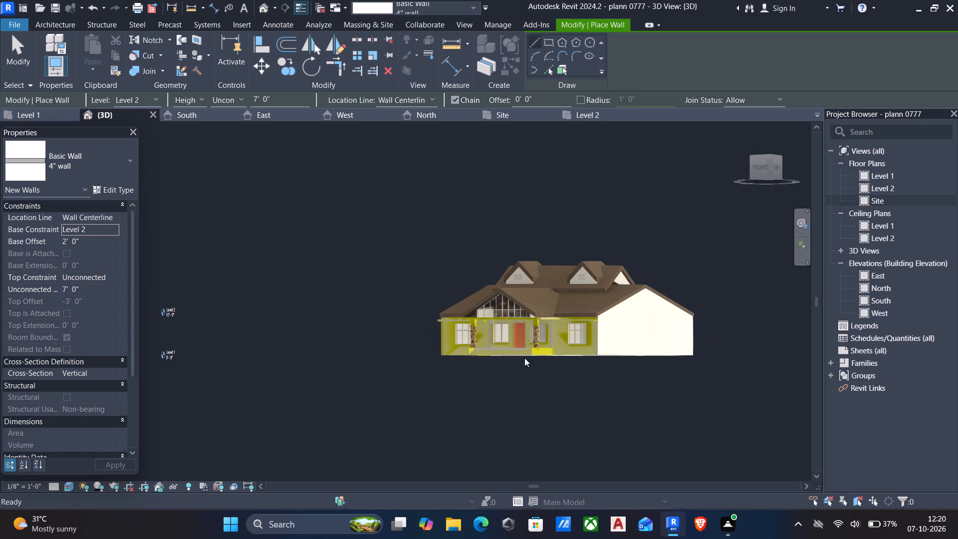
pyautogui.scroll(3, 593, 345)
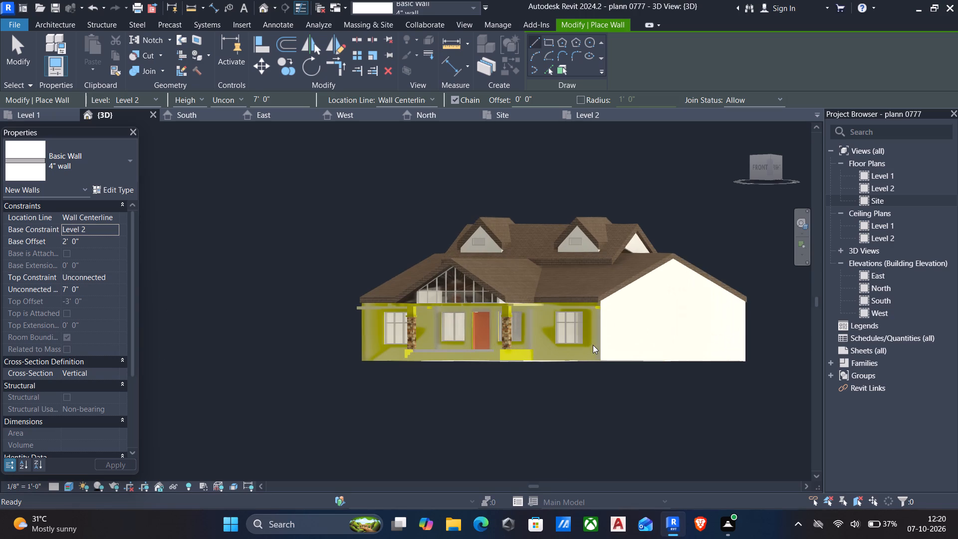
pyautogui.scroll(4, 444, 246)
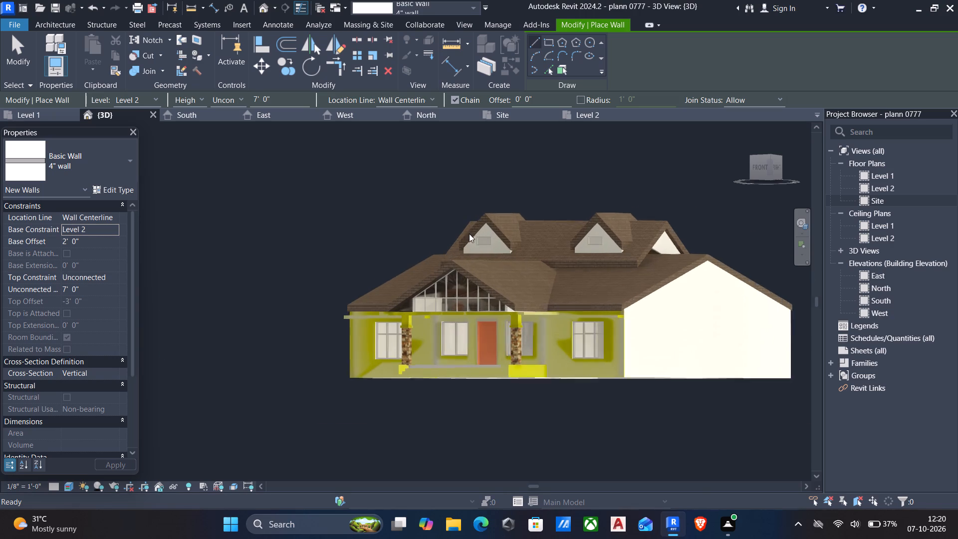
pyautogui.scroll(2, 522, 240)
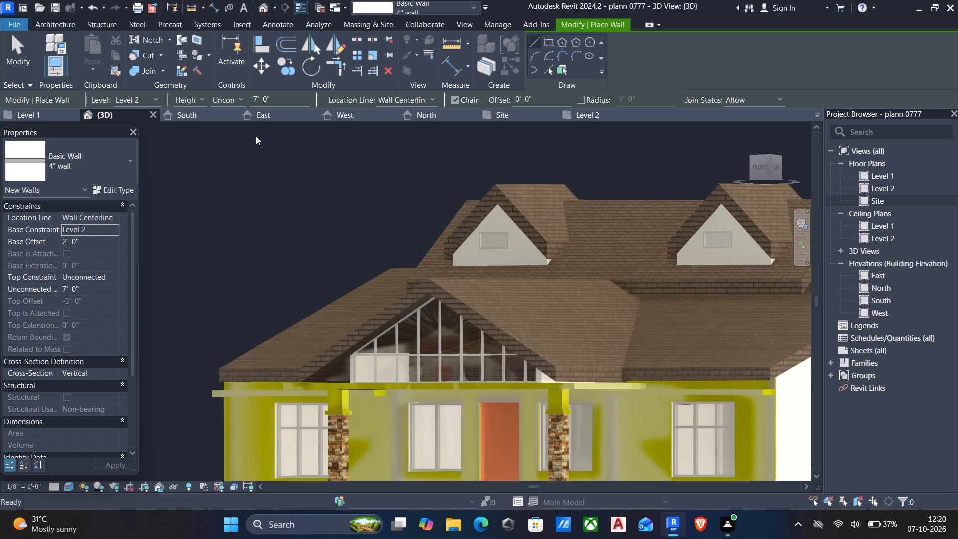
pyautogui.click(55, 24)
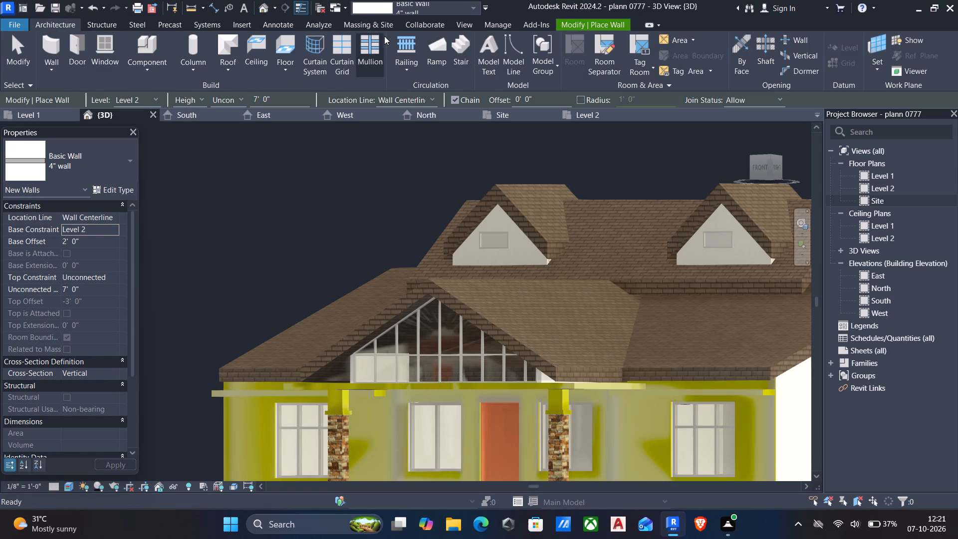
pyautogui.click(369, 42)
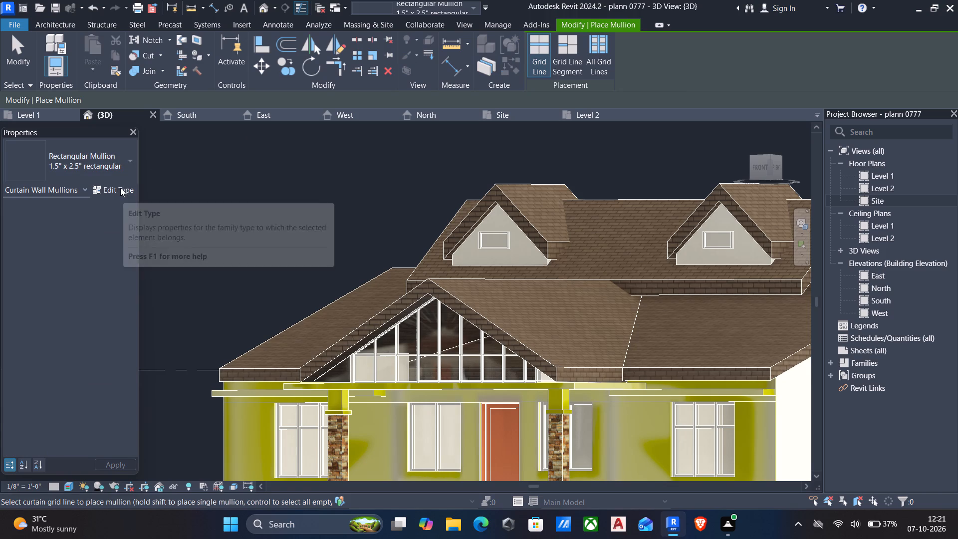
pyautogui.click(120, 188)
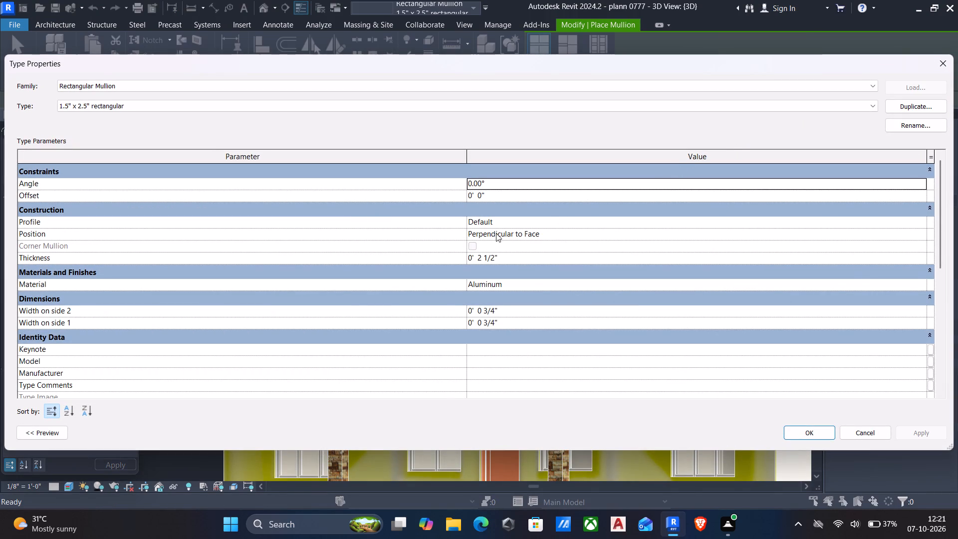
pyautogui.click(921, 283)
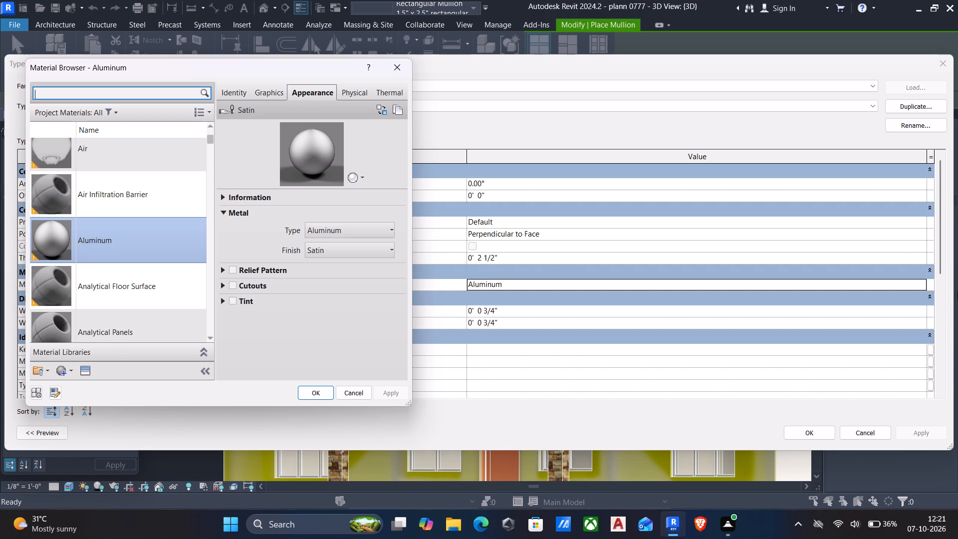
pyautogui.click(68, 370)
pyautogui.click(87, 385)
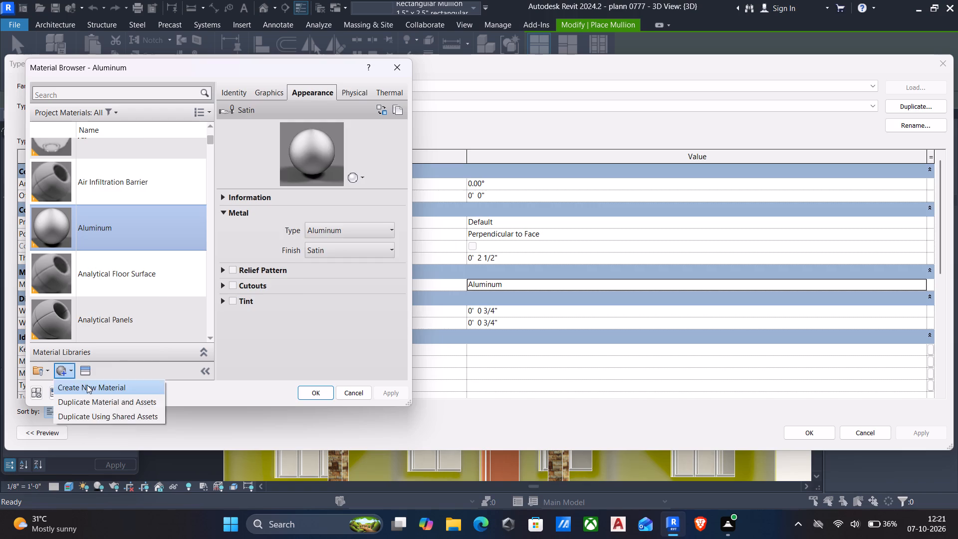
# Rename the new material as mulions and apply the name.
pyautogui.click(233, 92)
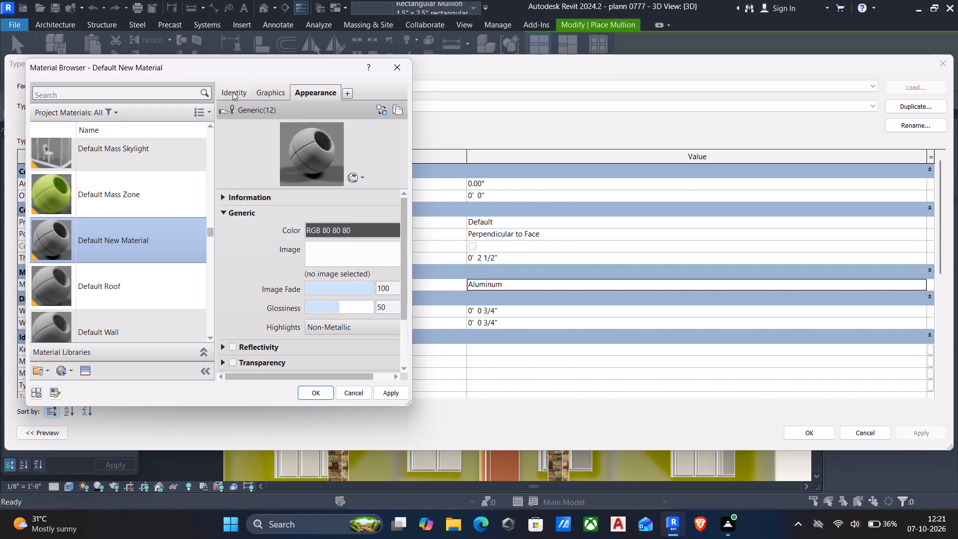
pyautogui.click(329, 144)
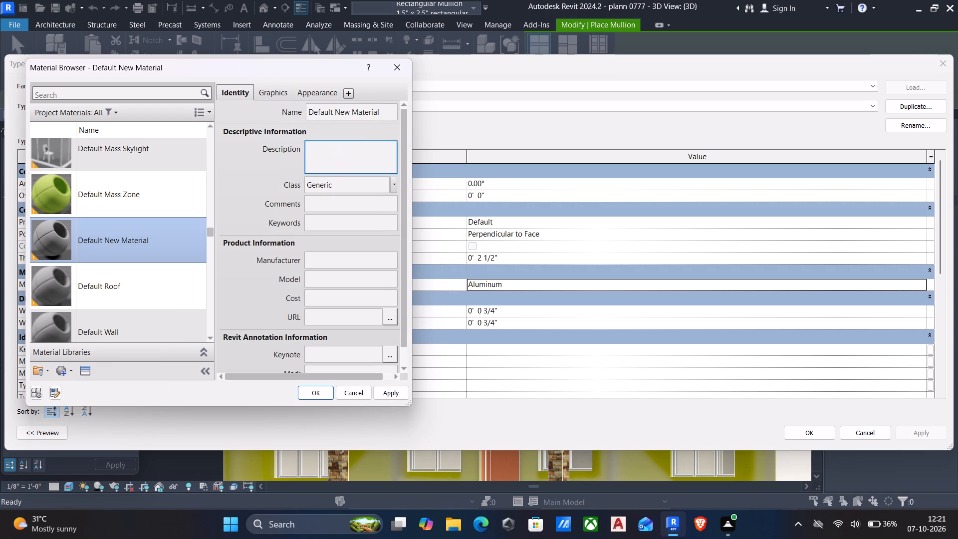
pyautogui.click(386, 113)
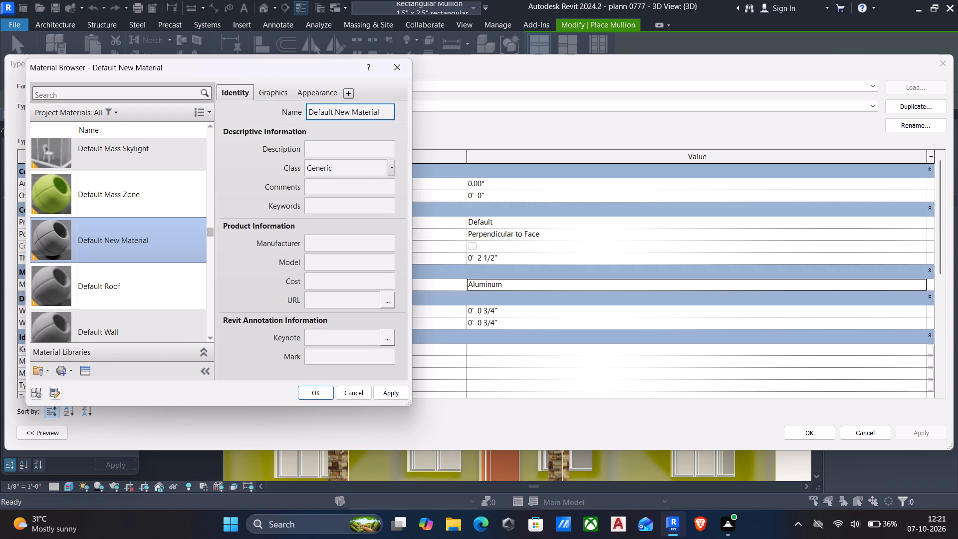
pyautogui.click(383, 109)
pyautogui.moveTo(383, 109); pyautogui.dragTo(278, 106)
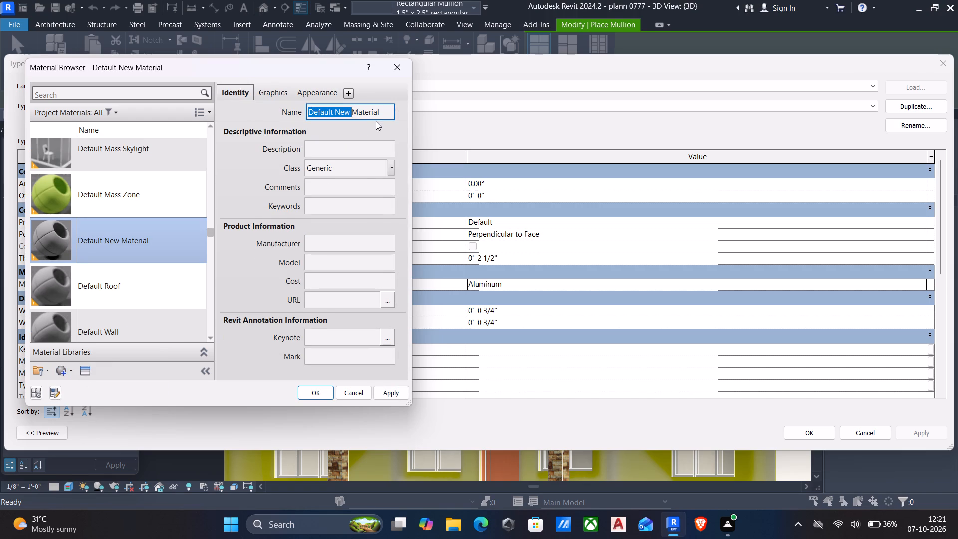
pyautogui.doubleClick(384, 113)
pyautogui.doubleClick(384, 113)
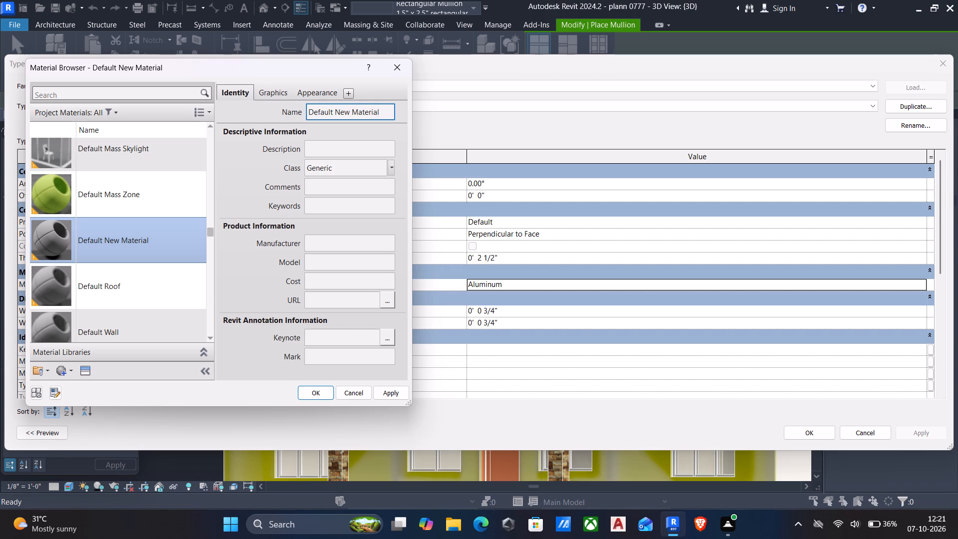
pyautogui.moveTo(384, 113); pyautogui.dragTo(277, 106)
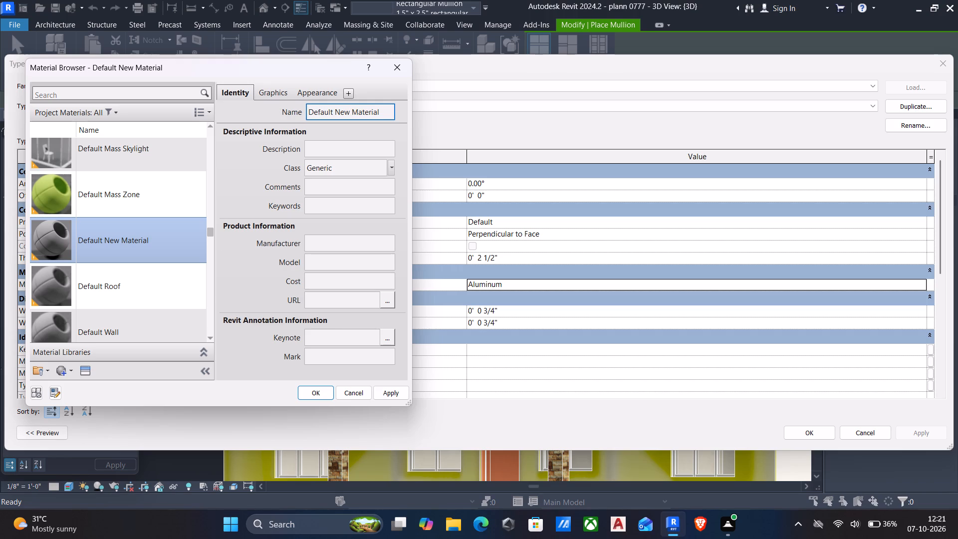
pyautogui.doubleClick(379, 113)
pyautogui.doubleClick(385, 113)
pyautogui.click(385, 113)
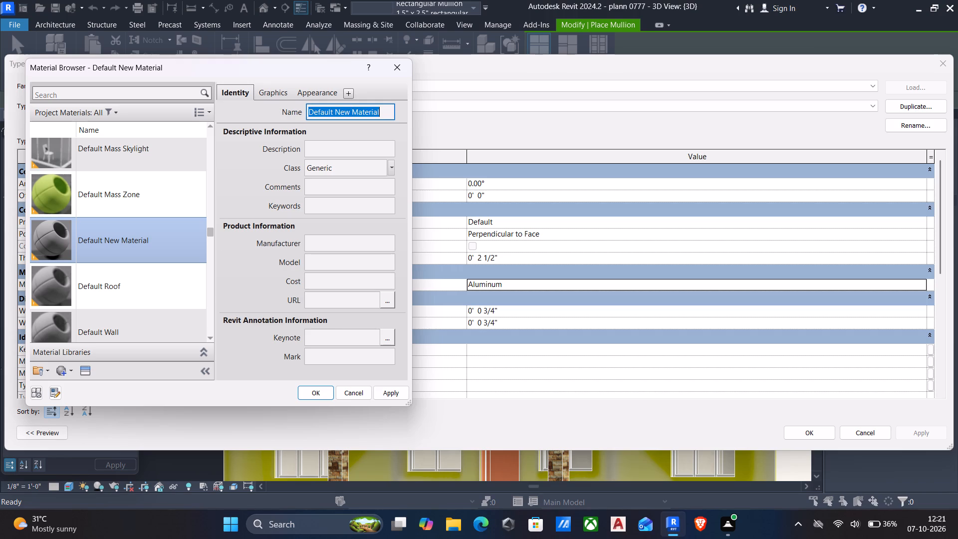
pyautogui.press('BackSpace')
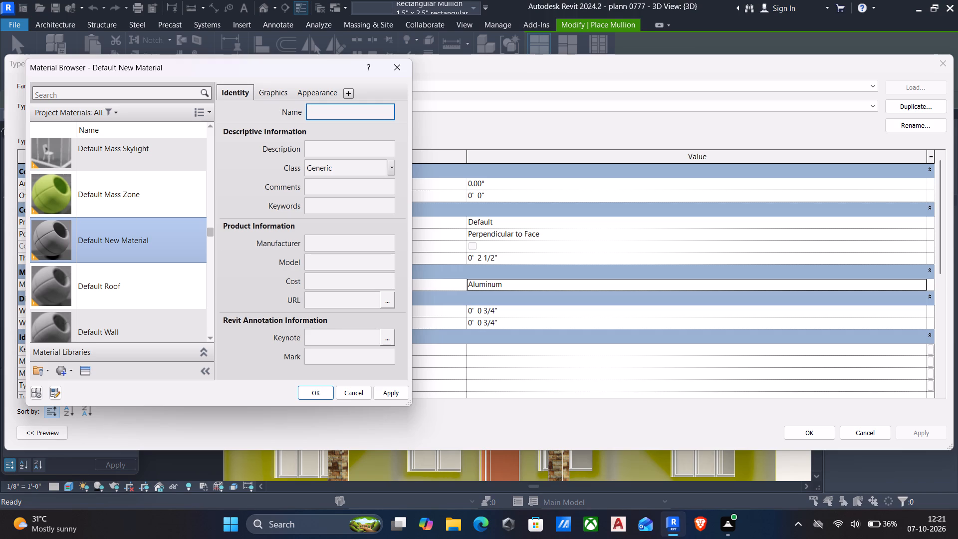
pyautogui.write('mulions')
pyautogui.click(381, 391)
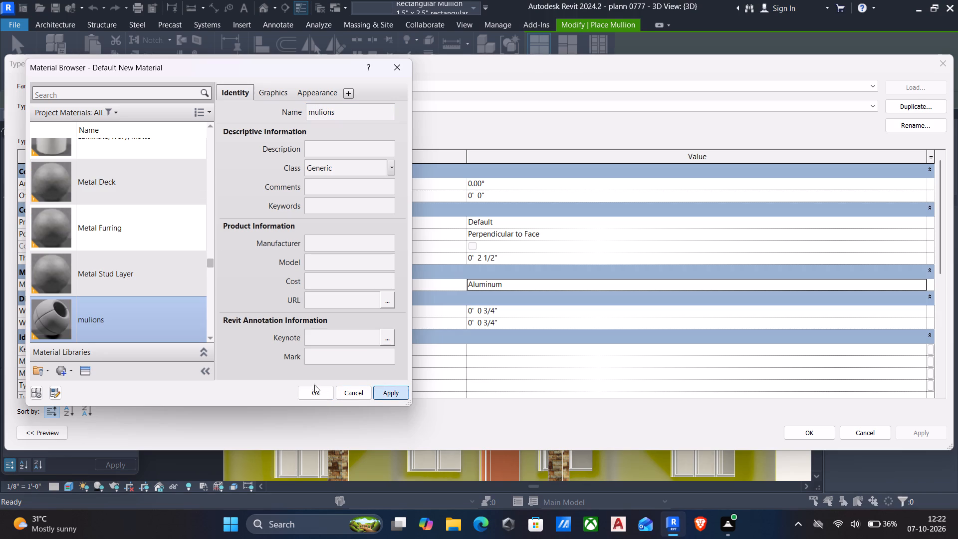
# Open the Asset Browser to choose an appearance asset for the mulions material.
pyautogui.click(315, 94)
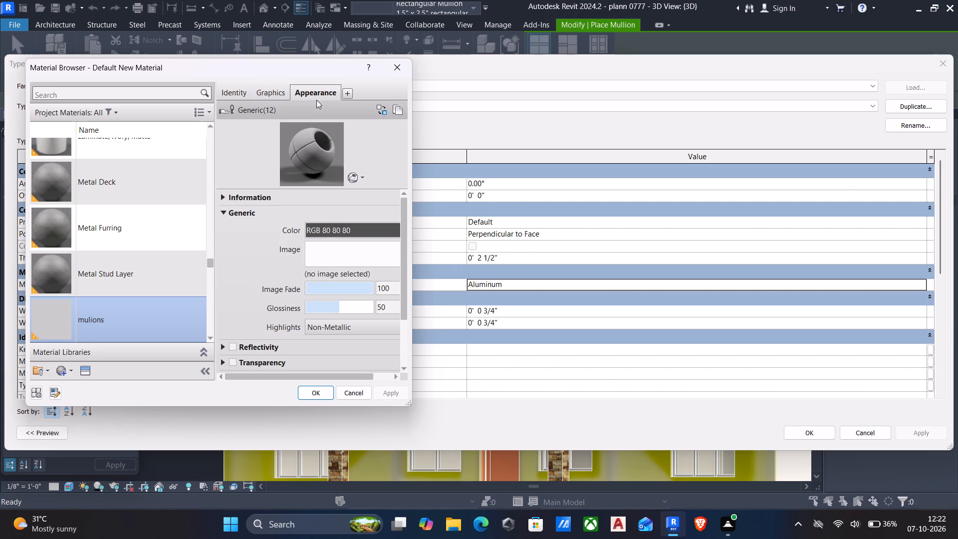
pyautogui.click(84, 369)
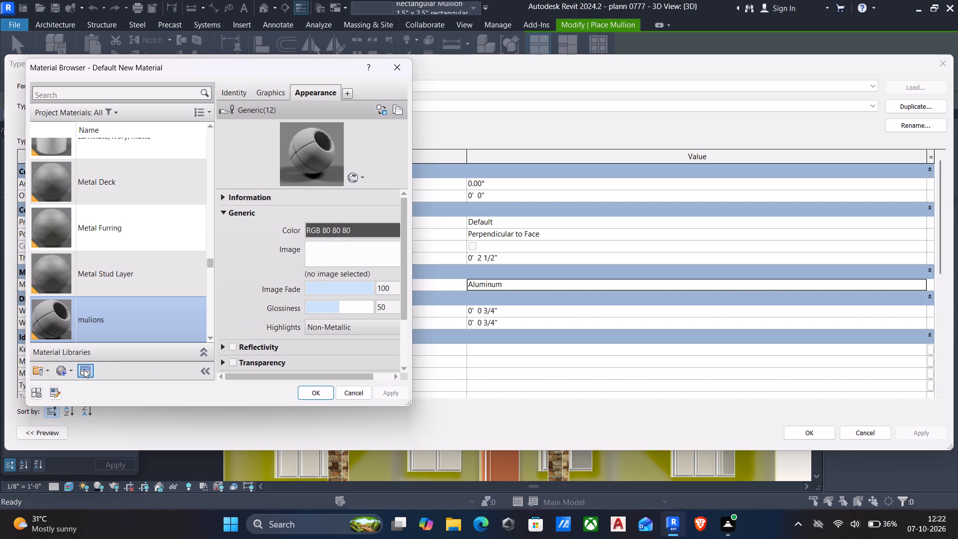
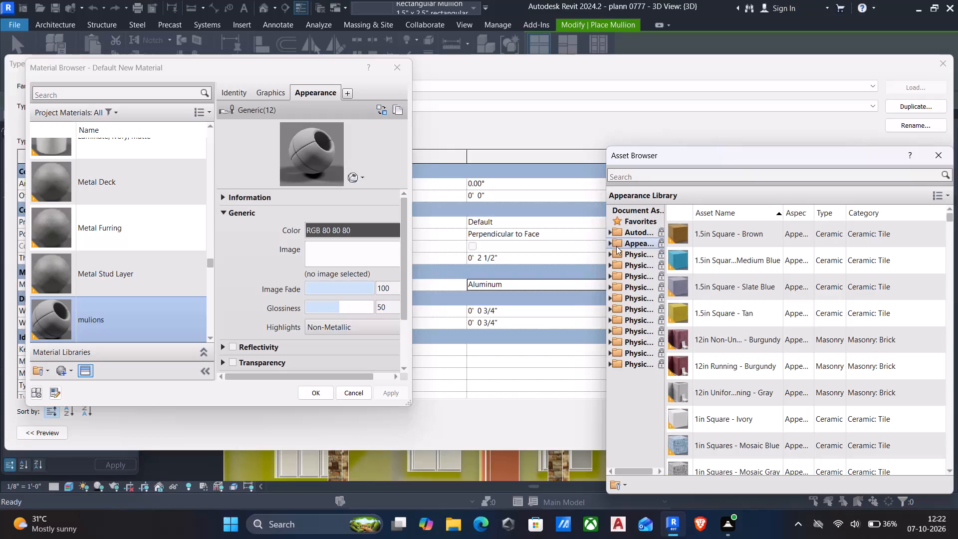
# Replace the mulions material's appearance with the Bronze - Patina asset from the Metal: Bronze category and apply it.
pyautogui.click(607, 246)
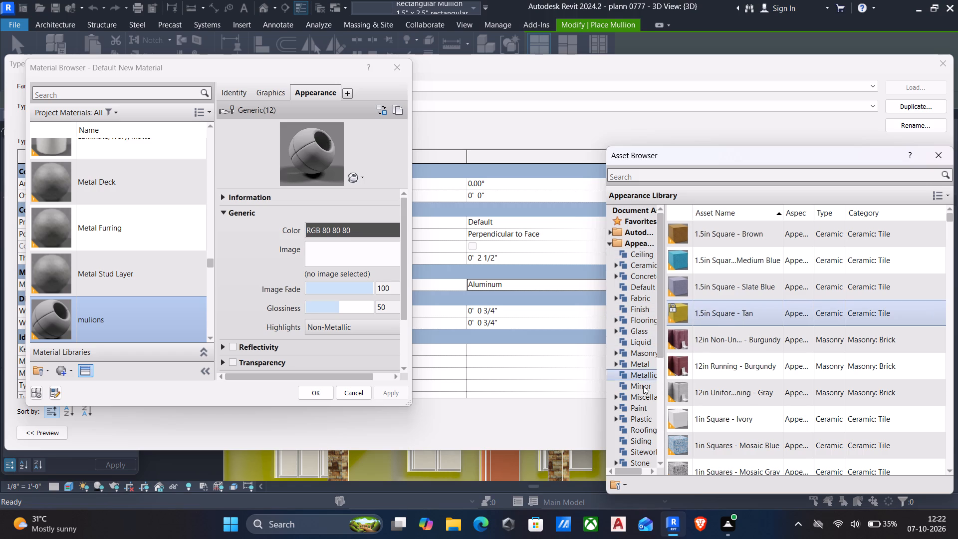
pyautogui.click(613, 361)
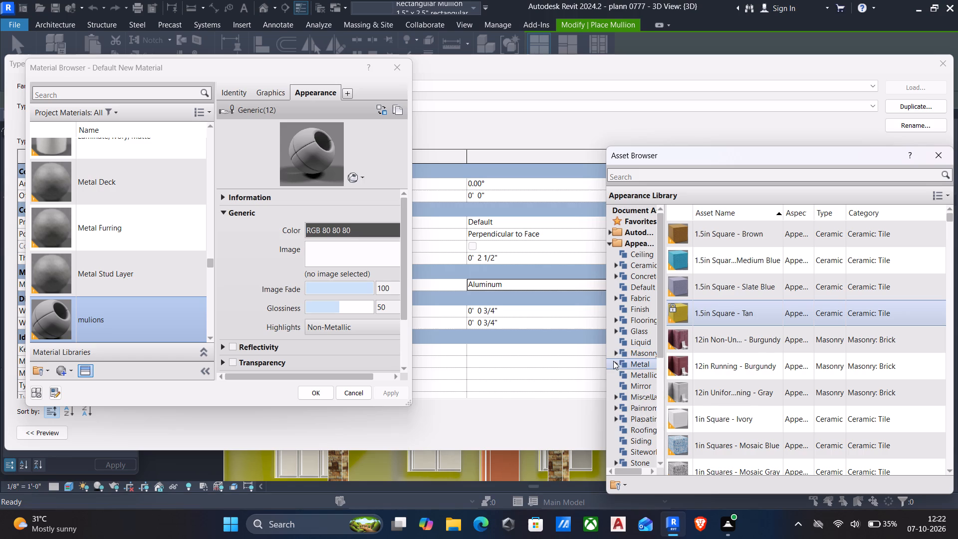
pyautogui.doubleClick(633, 365)
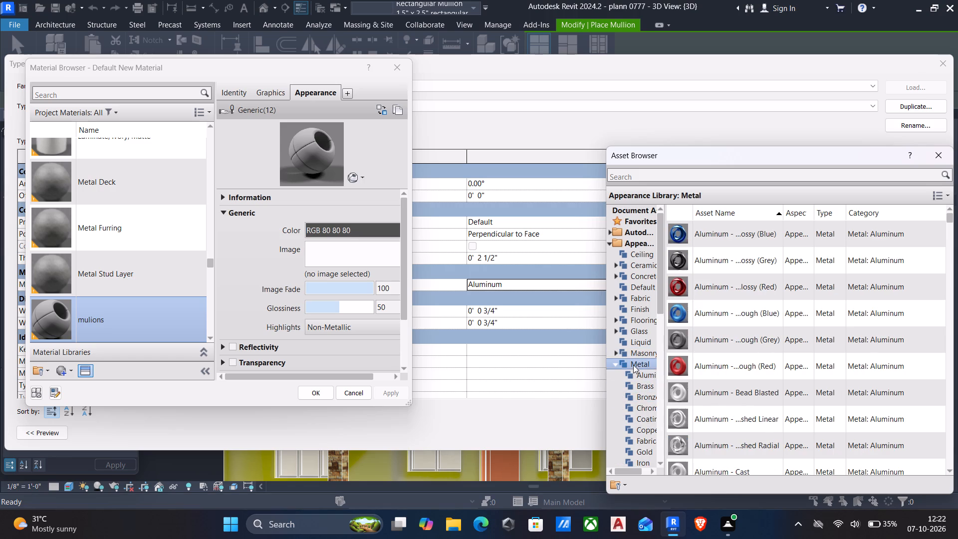
pyautogui.scroll(-11, 697, 319)
pyautogui.scroll(1, 715, 338)
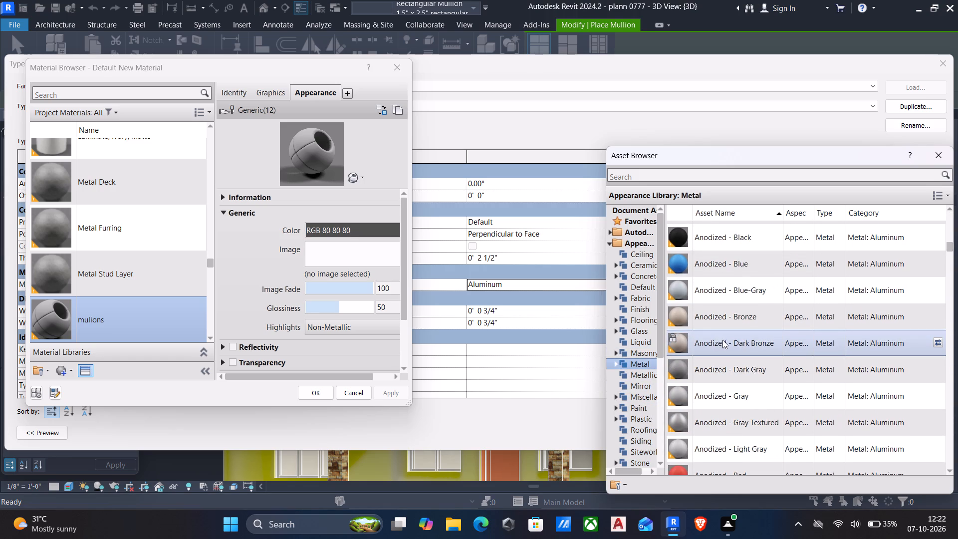
pyautogui.scroll(-7, 725, 340)
pyautogui.scroll(1, 731, 352)
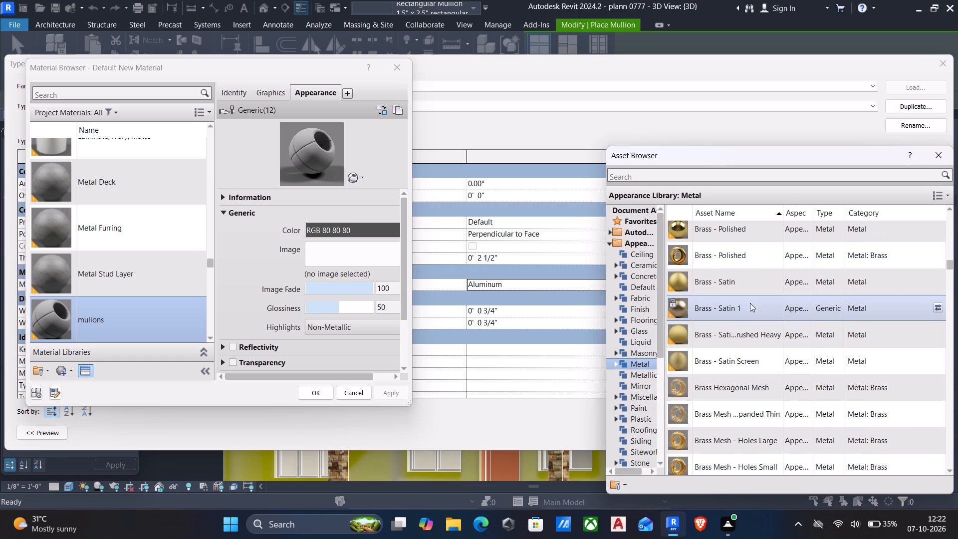
pyautogui.doubleClick(722, 257)
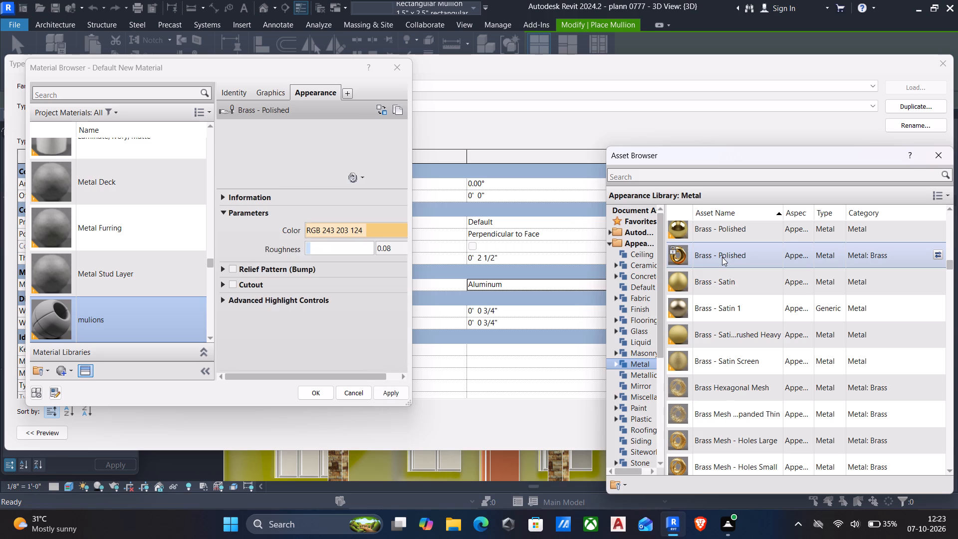
pyautogui.scroll(-7, 780, 291)
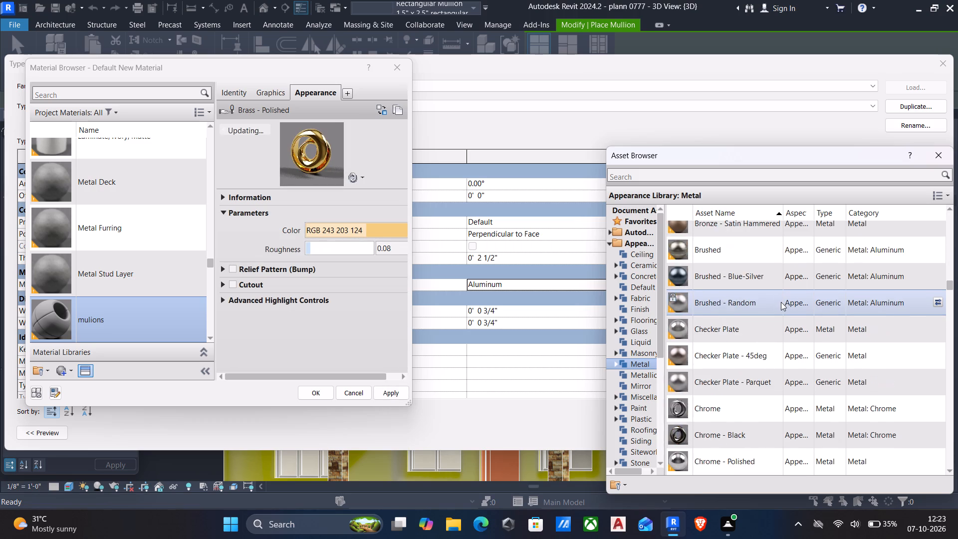
pyautogui.scroll(4, 781, 303)
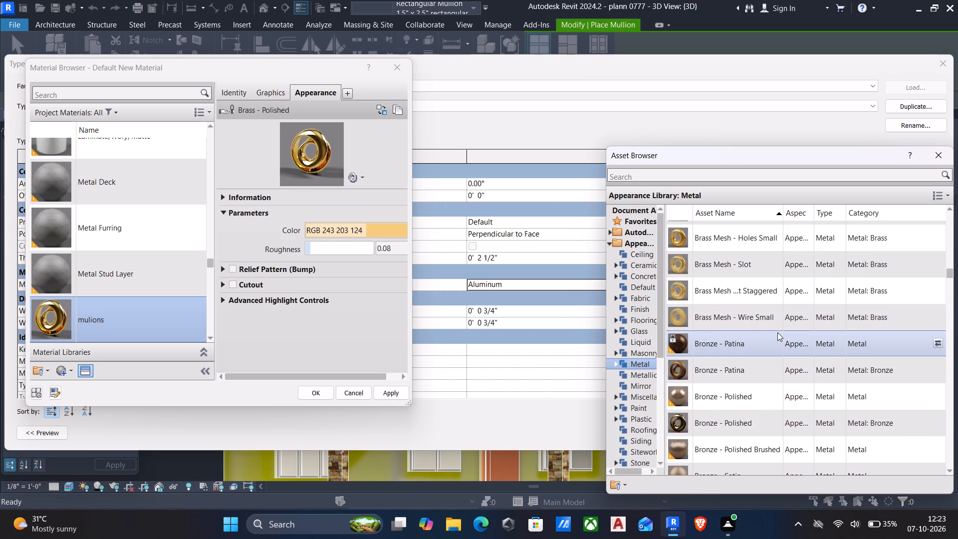
pyautogui.doubleClick(776, 337)
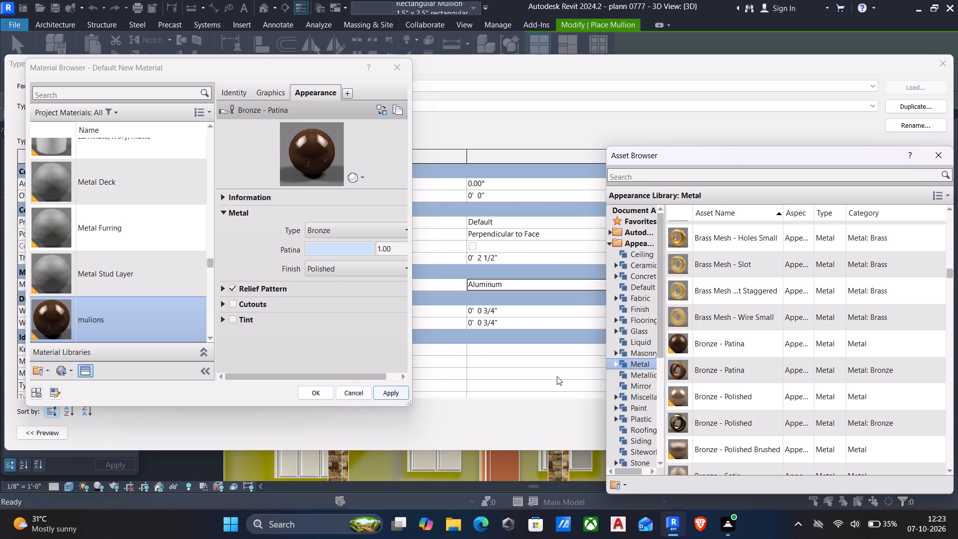
pyautogui.tripleClick(723, 371)
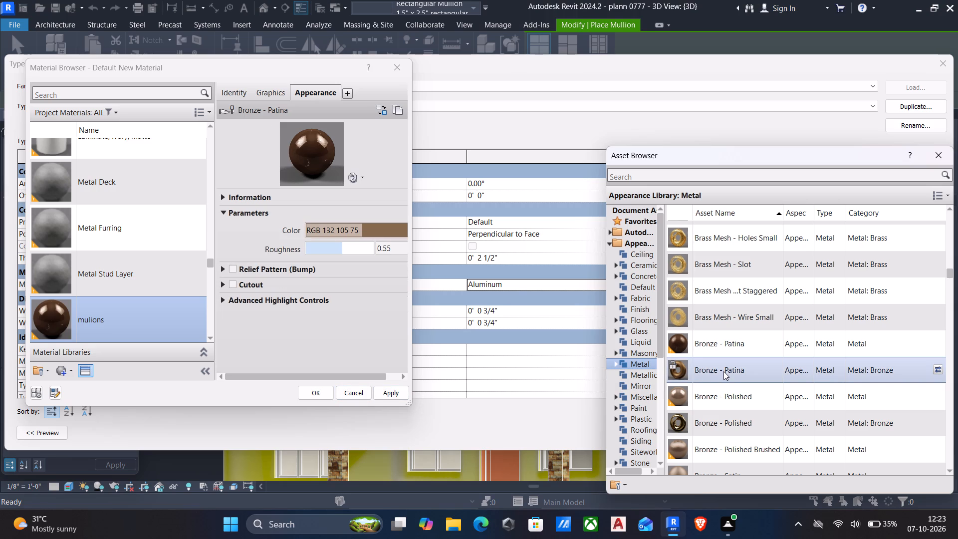
pyautogui.click(386, 394)
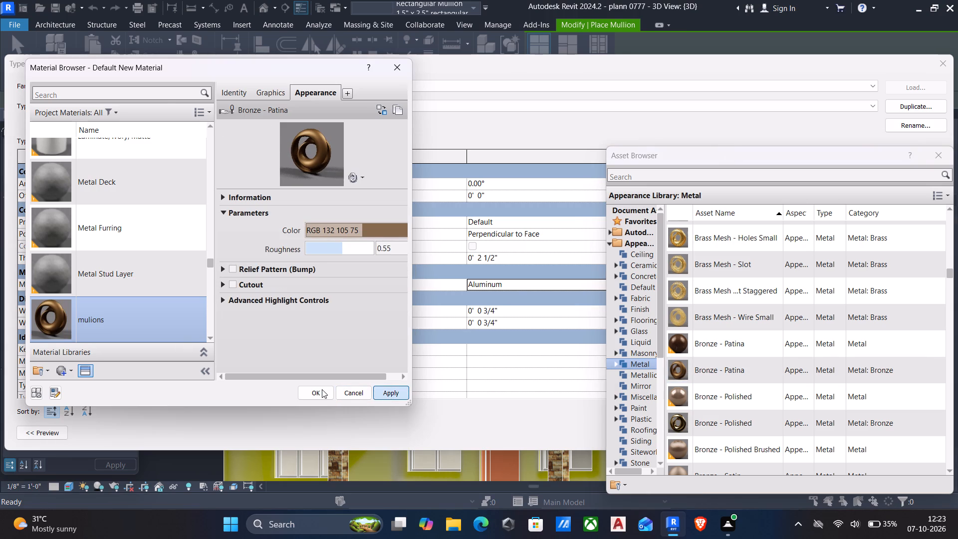
# Accept the mulions material for the 1.5" x 2.5" rectangular mullion type and apply the type properties.
pyautogui.click(322, 389)
pyautogui.click(917, 435)
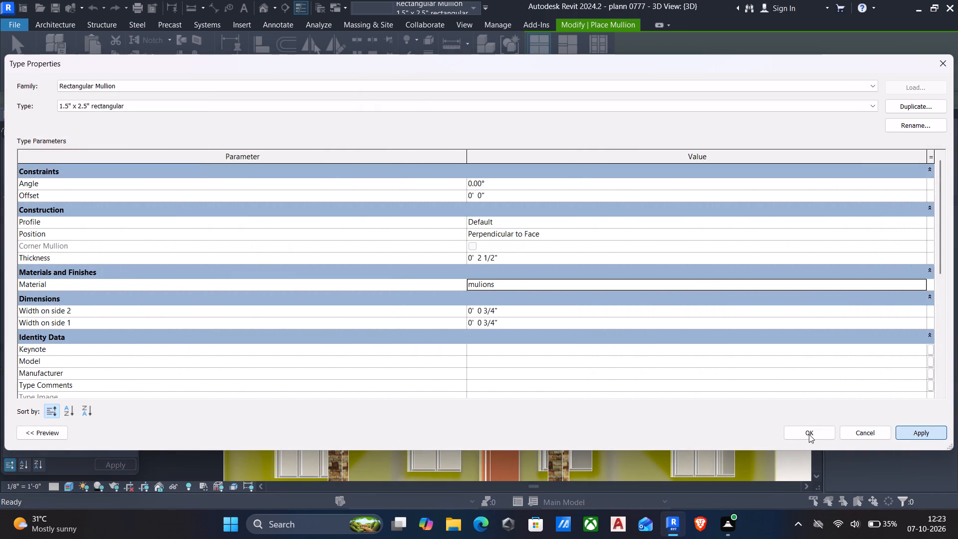
pyautogui.click(809, 432)
# Set the Material of the 2.5" x 5" rectangular mullion type to mulions and apply the change.
pyautogui.scroll(-3, 650, 406)
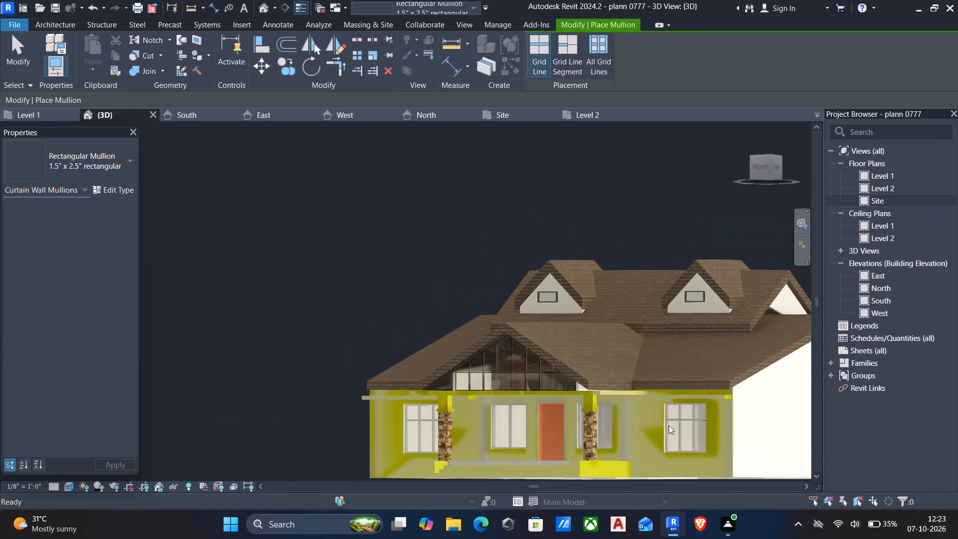
pyautogui.scroll(9, 687, 440)
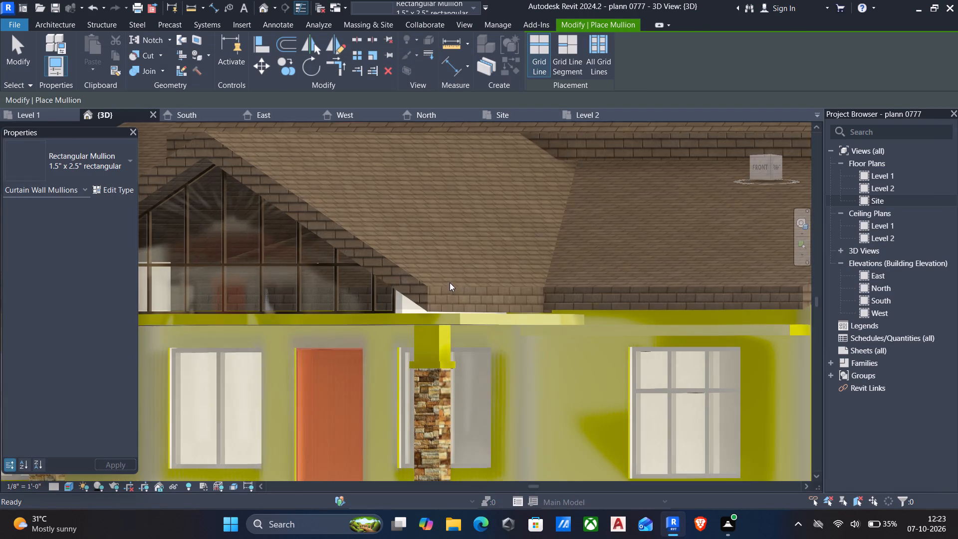
pyautogui.click(61, 28)
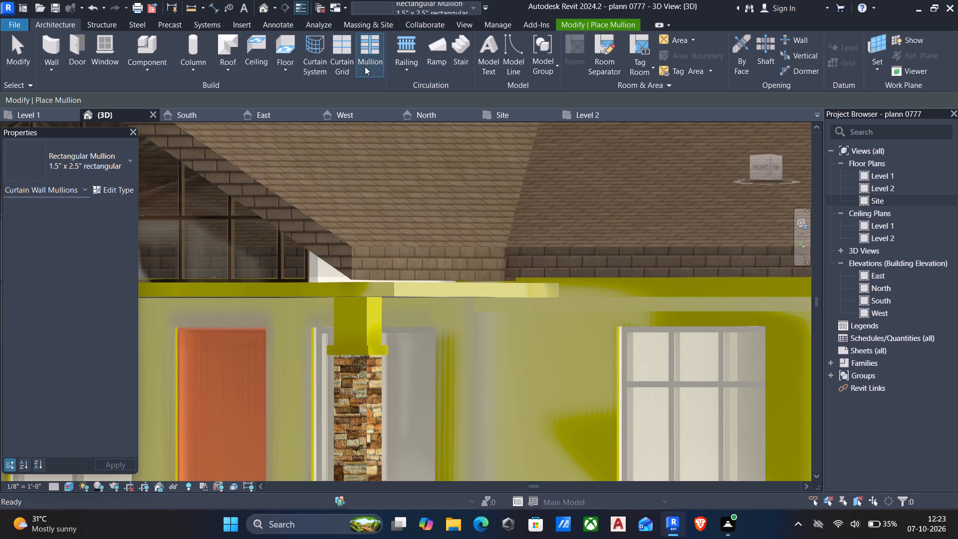
pyautogui.click(128, 155)
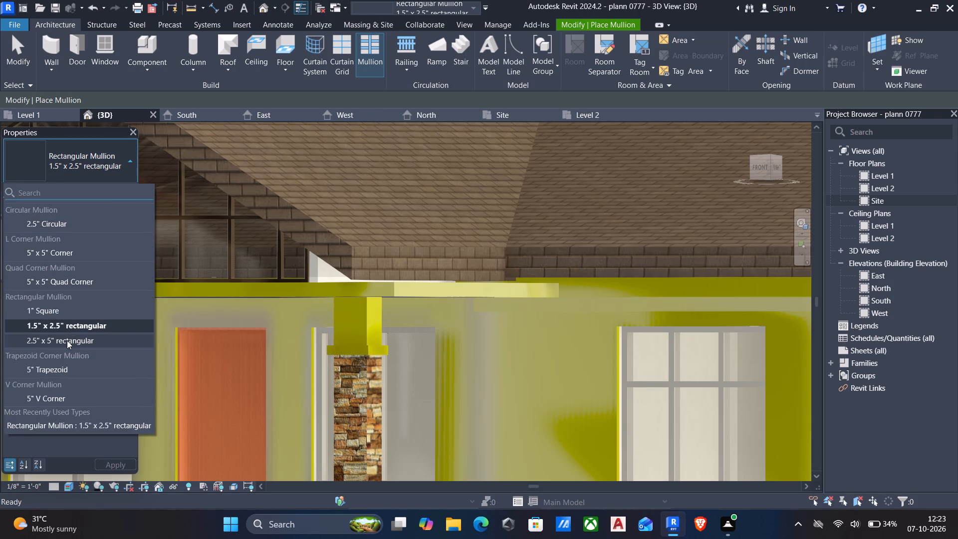
pyautogui.click(67, 340)
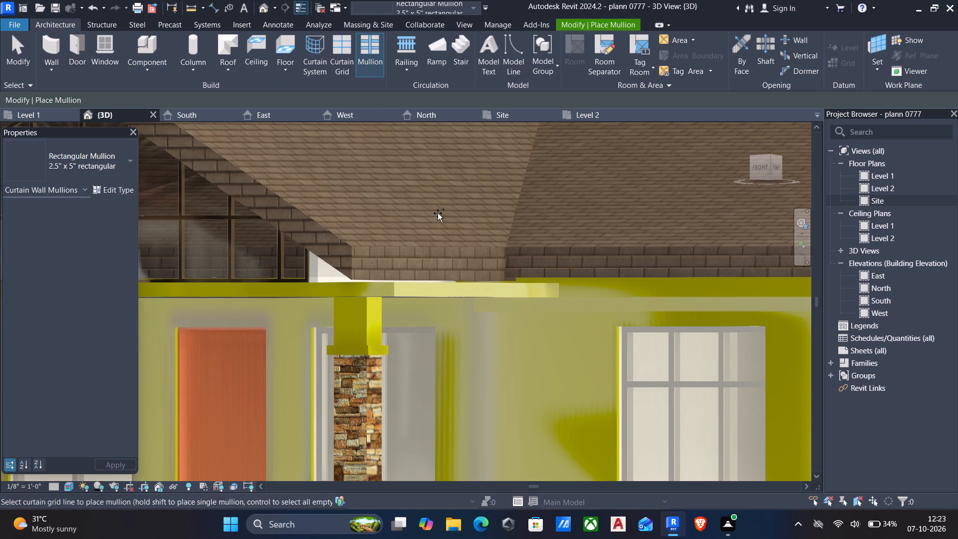
pyautogui.click(113, 190)
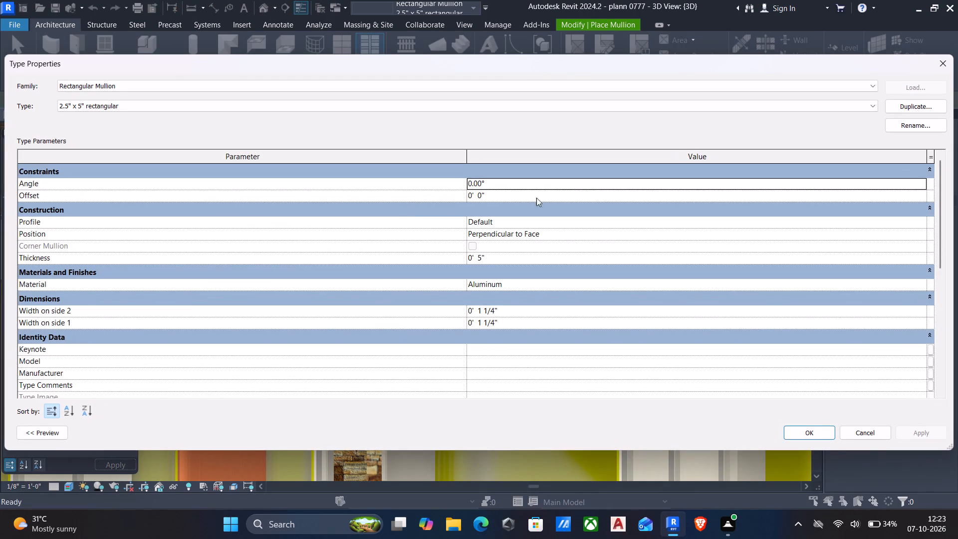
pyautogui.click(927, 286)
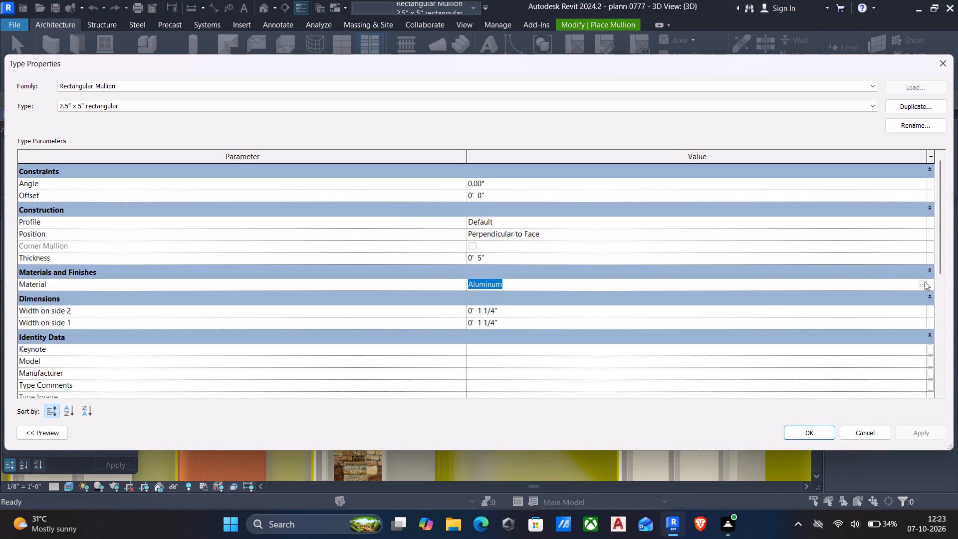
pyautogui.click(923, 284)
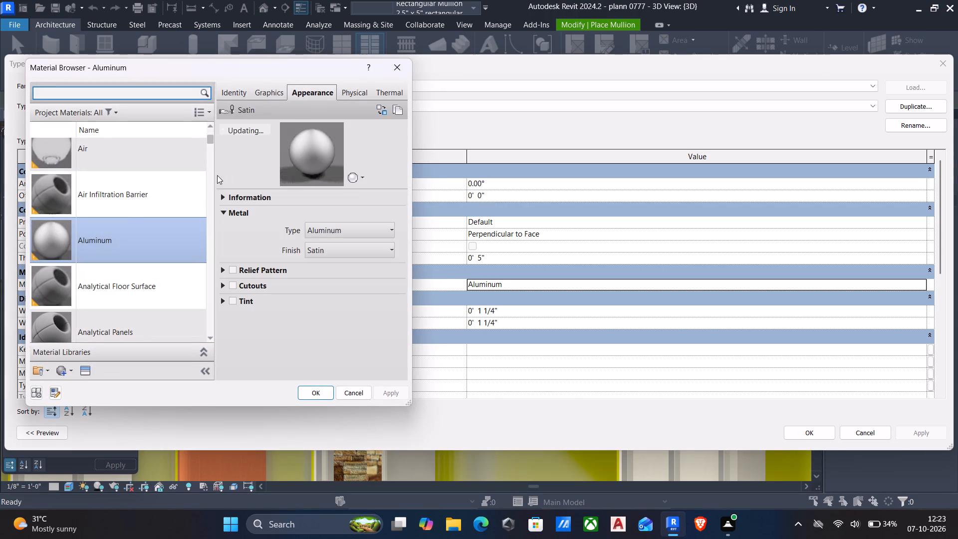
pyautogui.scroll(-14, 68, 208)
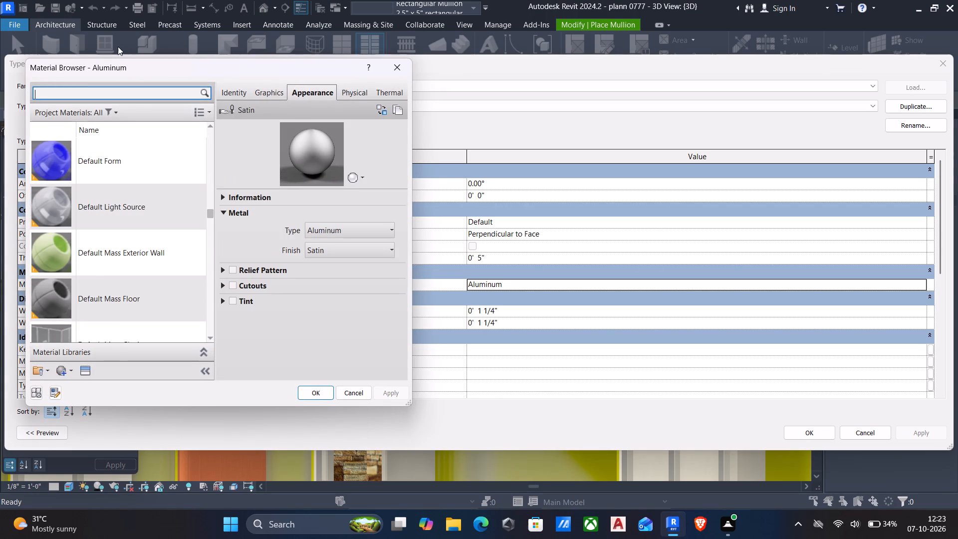
pyautogui.click(122, 96)
pyautogui.write('mul')
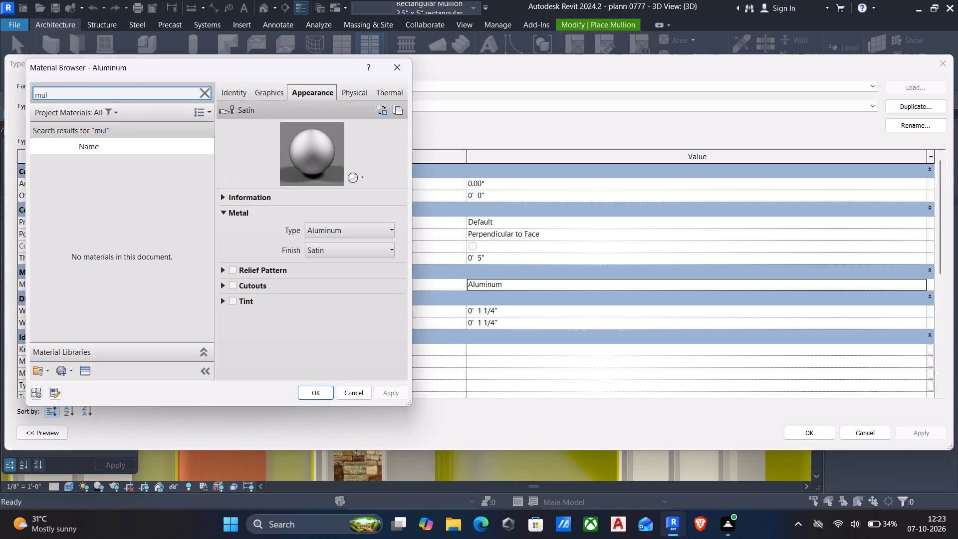
pyautogui.click(96, 177)
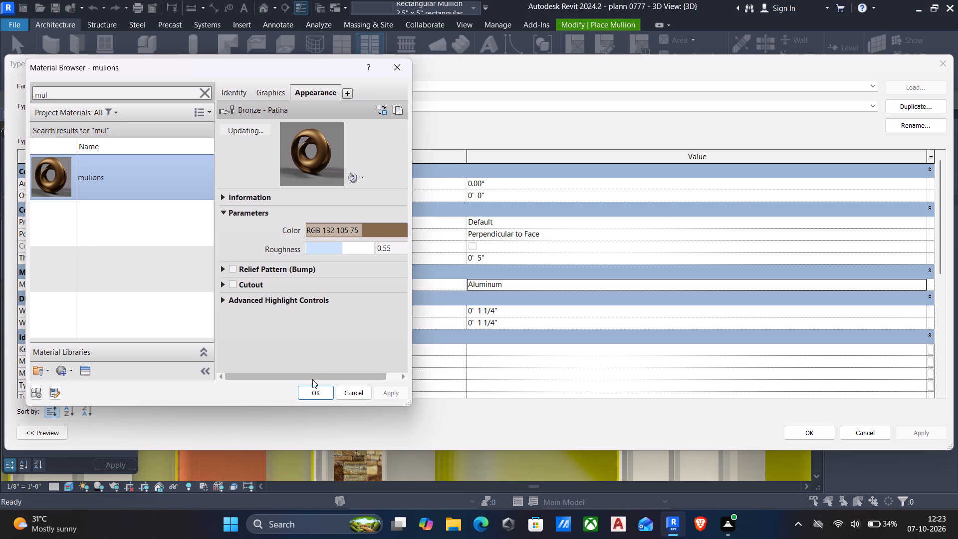
pyautogui.click(313, 391)
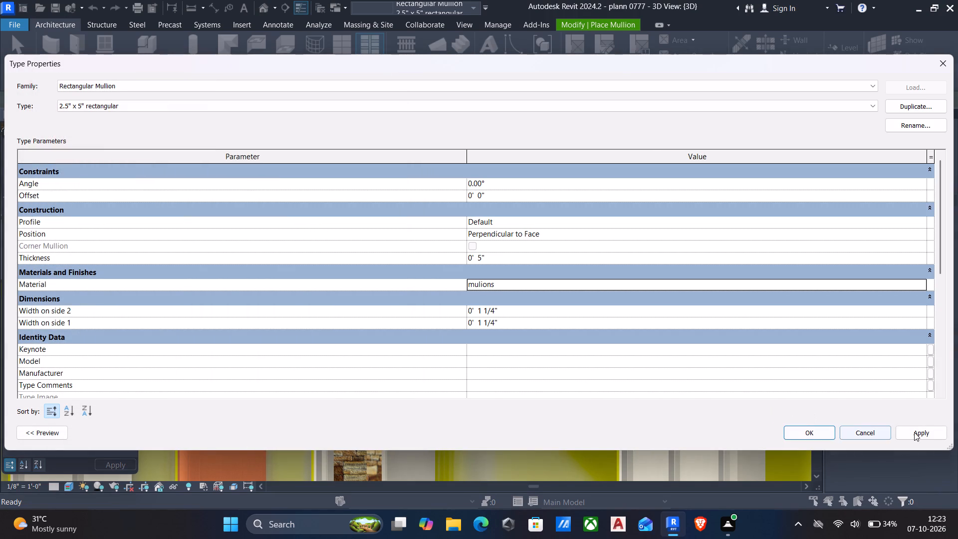
pyautogui.click(932, 434)
pyautogui.click(816, 432)
# Examine the window mullions and house exterior in 3D from the front and both sides, and leave the Mullion command.
pyautogui.scroll(-2, 686, 397)
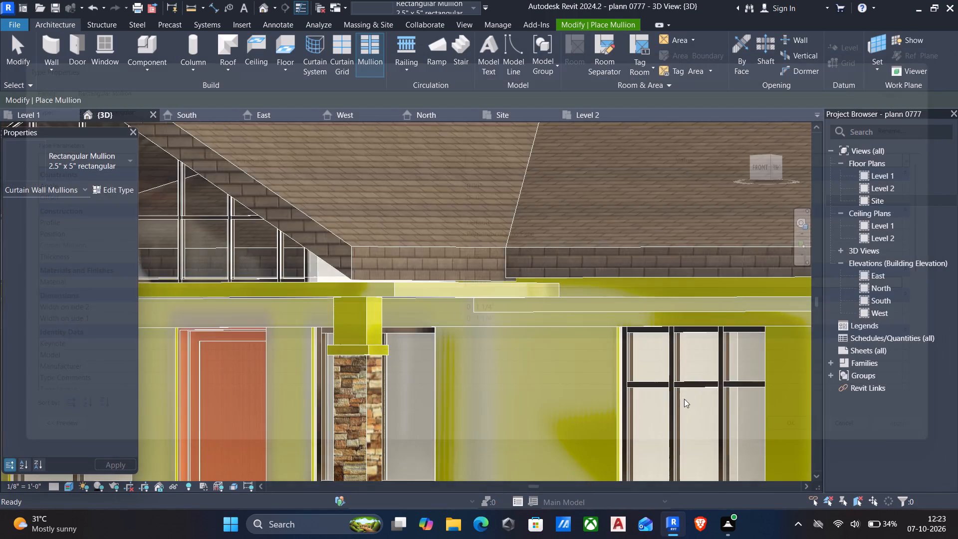
pyautogui.scroll(-5, 684, 399)
pyautogui.moveTo(672, 404); pyautogui.dragTo(668, 383, button='middle')
pyautogui.moveTo(620, 396); pyautogui.dragTo(598, 367, button='middle')
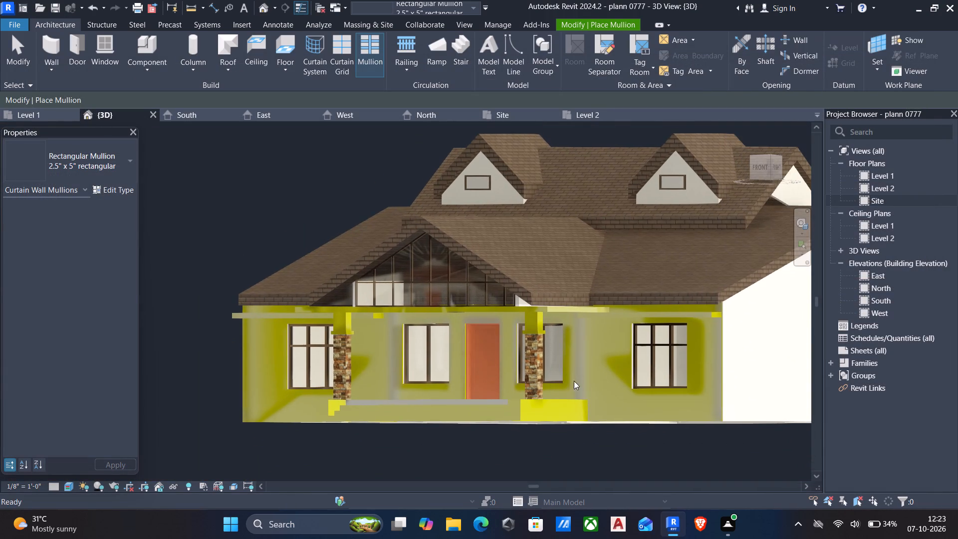
pyautogui.scroll(-3, 559, 379)
pyautogui.keyDown('shift'); pyautogui.moveTo(438, 364); pyautogui.dragTo(495, 386, button='middle'); pyautogui.keyUp('shift')
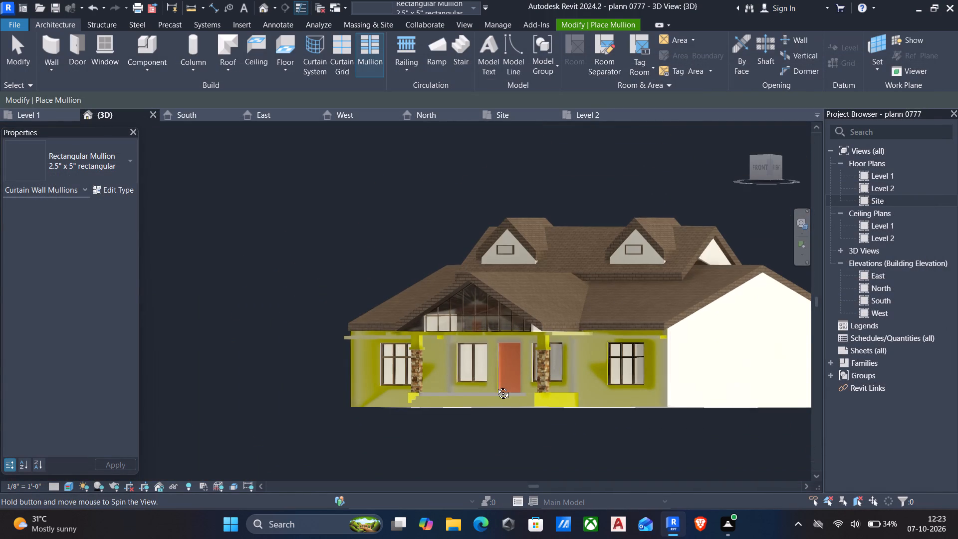
pyautogui.keyDown('shift'); pyautogui.moveTo(495, 386); pyautogui.dragTo(519, 399, button='middle'); pyautogui.keyUp('shift')
pyautogui.keyDown('shift'); pyautogui.scroll(-1, 535, 412); pyautogui.keyUp('shift')
pyautogui.moveTo(418, 364); pyautogui.dragTo(428, 314, button='middle')
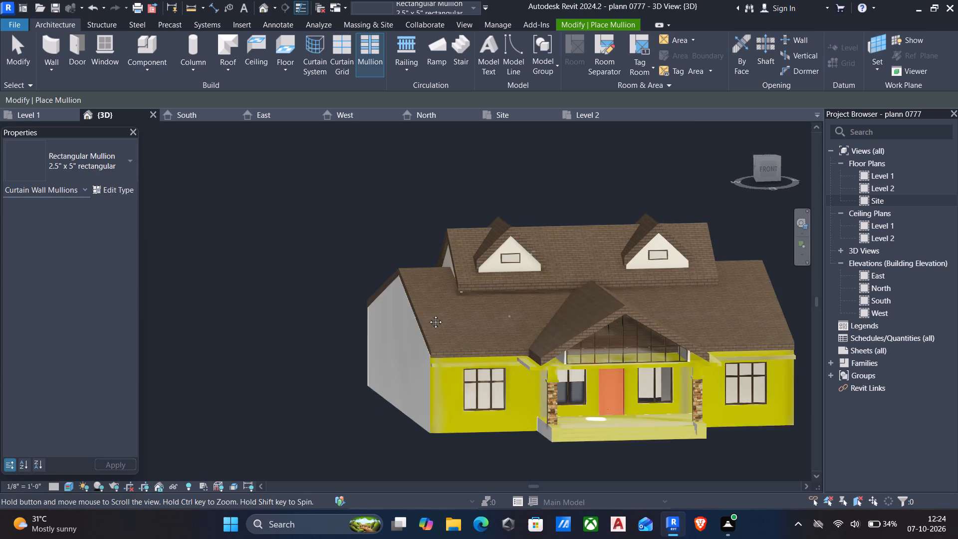
pyautogui.moveTo(428, 314); pyautogui.dragTo(429, 314, button='middle')
pyautogui.moveTo(446, 325); pyautogui.dragTo(435, 300, button='middle')
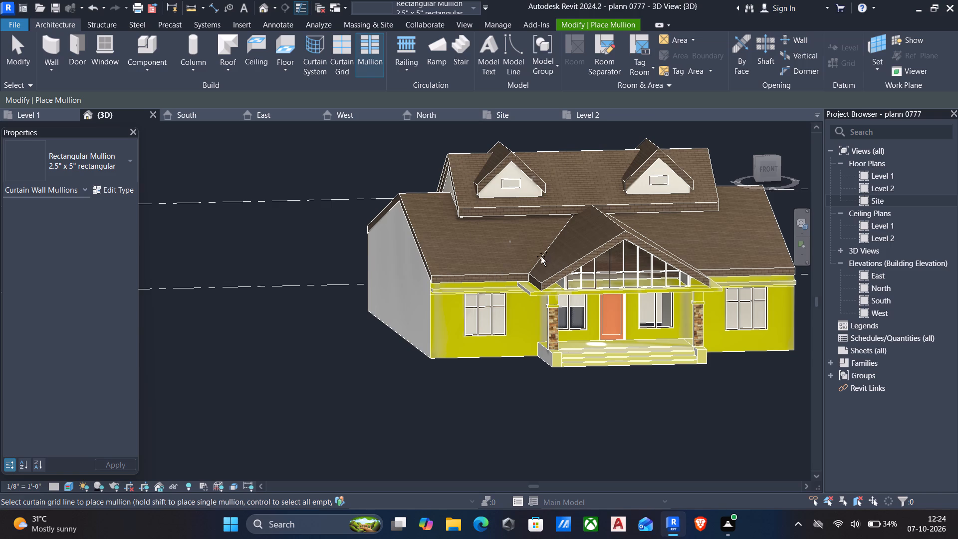
pyautogui.scroll(-5, 629, 295)
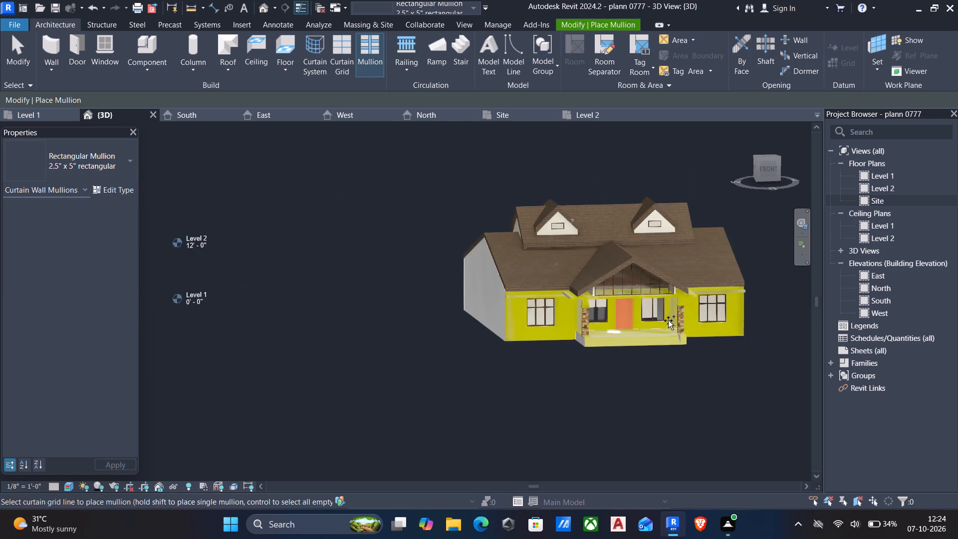
pyautogui.scroll(-1, 668, 320)
pyautogui.keyDown('shift'); pyautogui.moveTo(670, 321); pyautogui.dragTo(573, 340, button='middle'); pyautogui.keyUp('shift')
pyautogui.scroll(5, 764, 362)
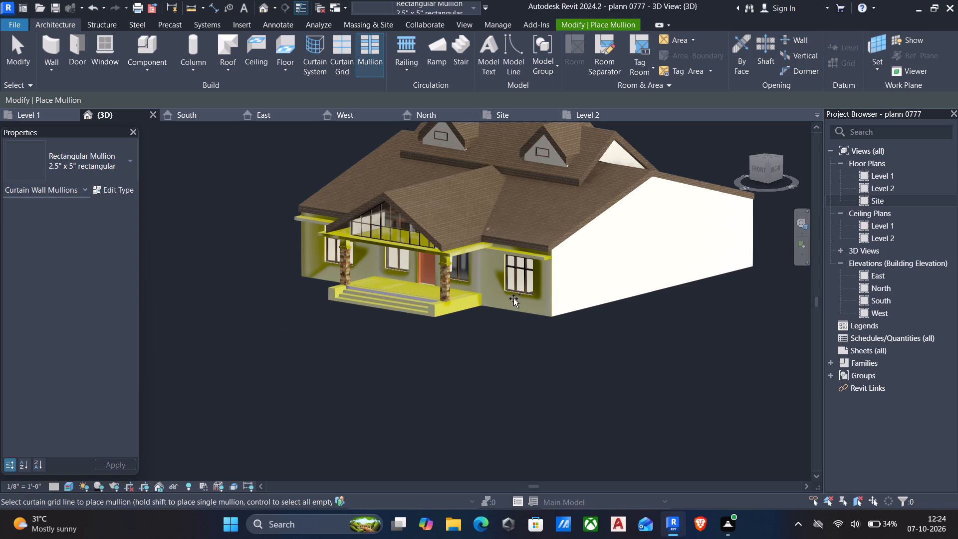
pyautogui.scroll(3, 504, 238)
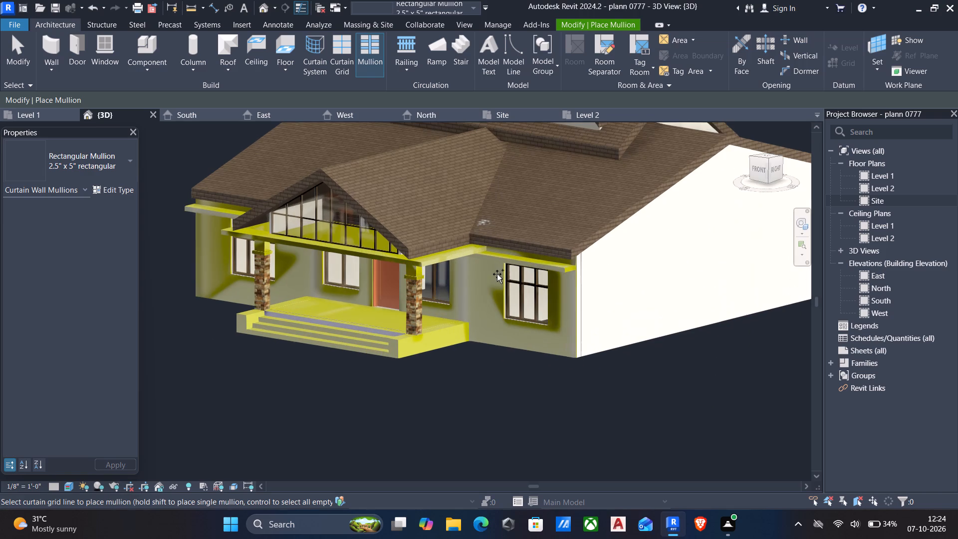
pyautogui.press('Escape')
# Open the front wall and porch in-place model for editing.
pyautogui.click(503, 257)
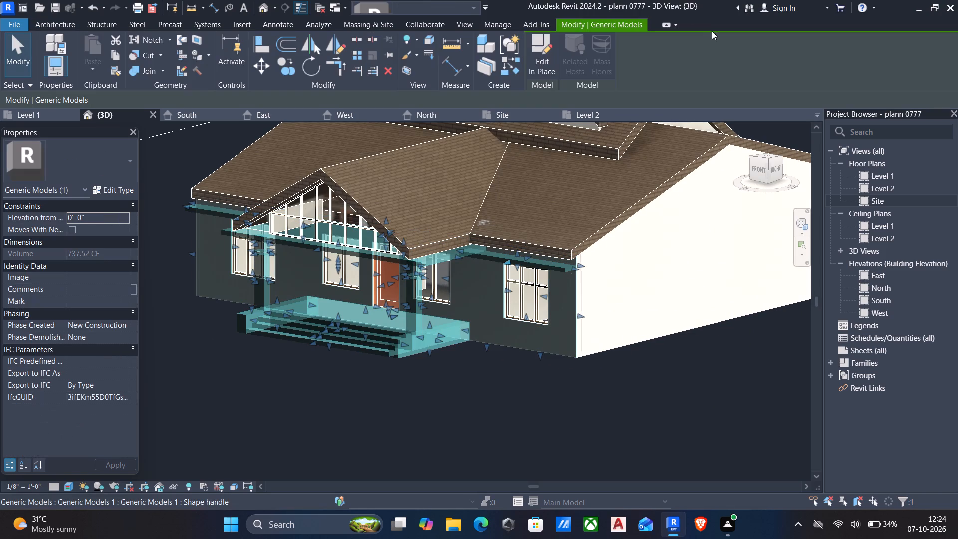
pyautogui.click(537, 58)
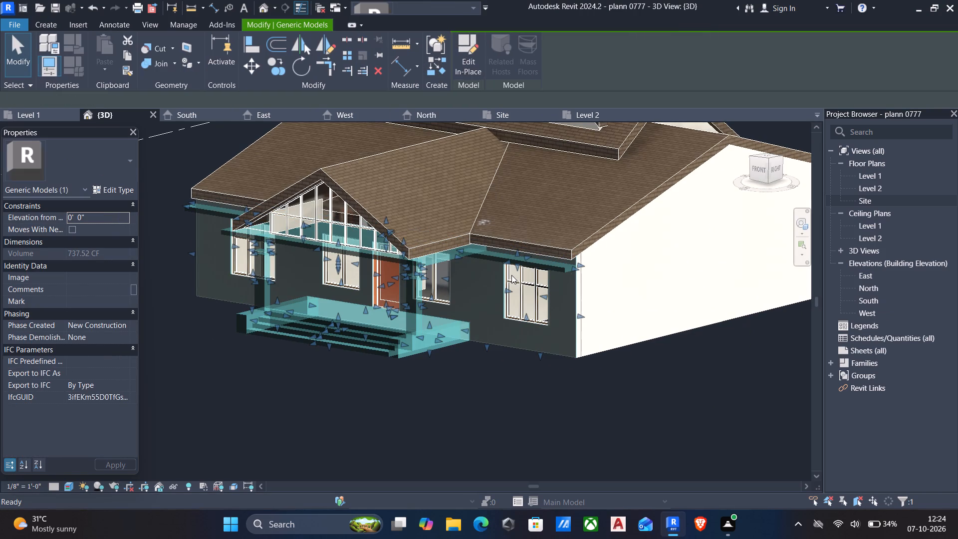
# Assign the Gypsum Wall Board material to the front eave bands, porch canopy, column tops and caps, porch side blocks and entrance steps.
pyautogui.scroll(3, 517, 268)
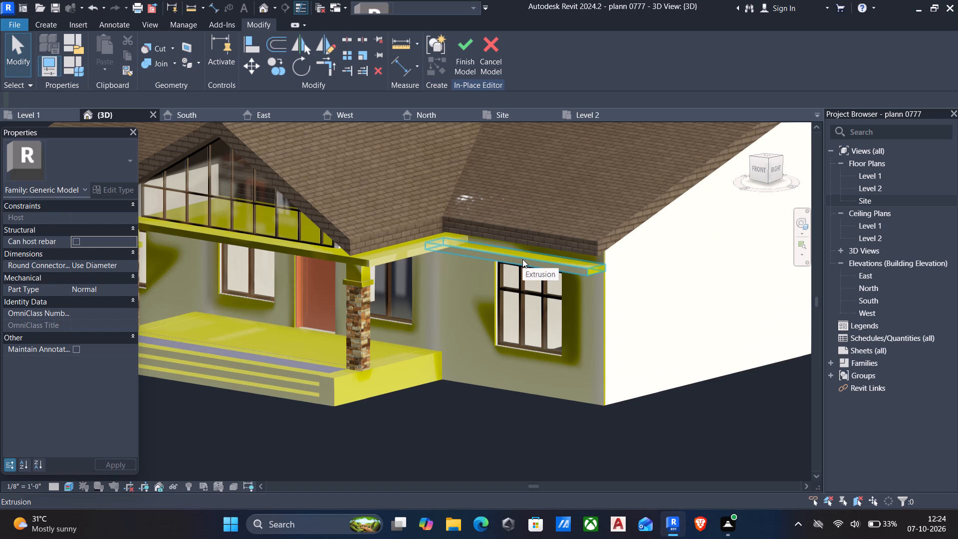
pyautogui.click(522, 259)
pyautogui.keyDown('ctrl'); pyautogui.click(385, 253); pyautogui.keyUp('ctrl')
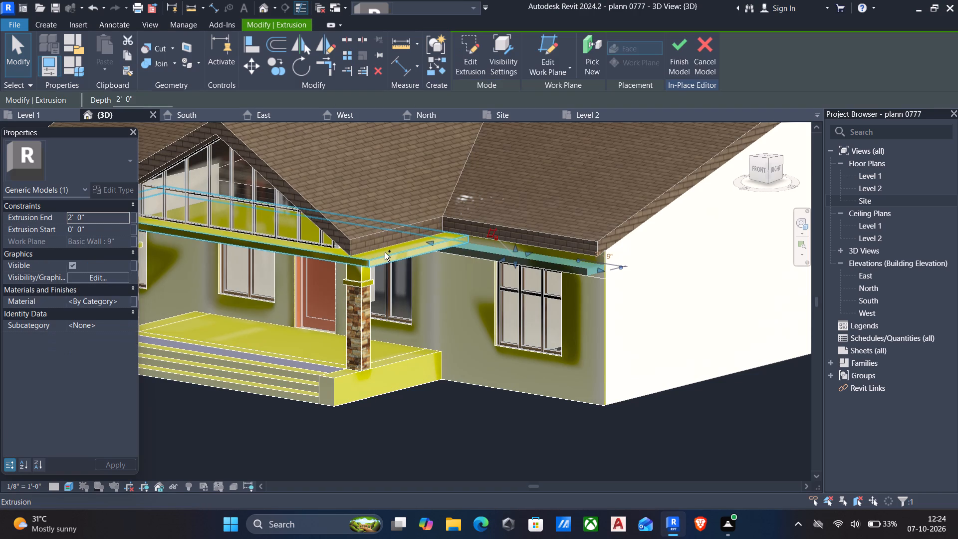
pyautogui.scroll(-5, 352, 273)
pyautogui.keyDown('shift'); pyautogui.moveTo(358, 281); pyautogui.dragTo(378, 277, button='middle'); pyautogui.keyUp('shift')
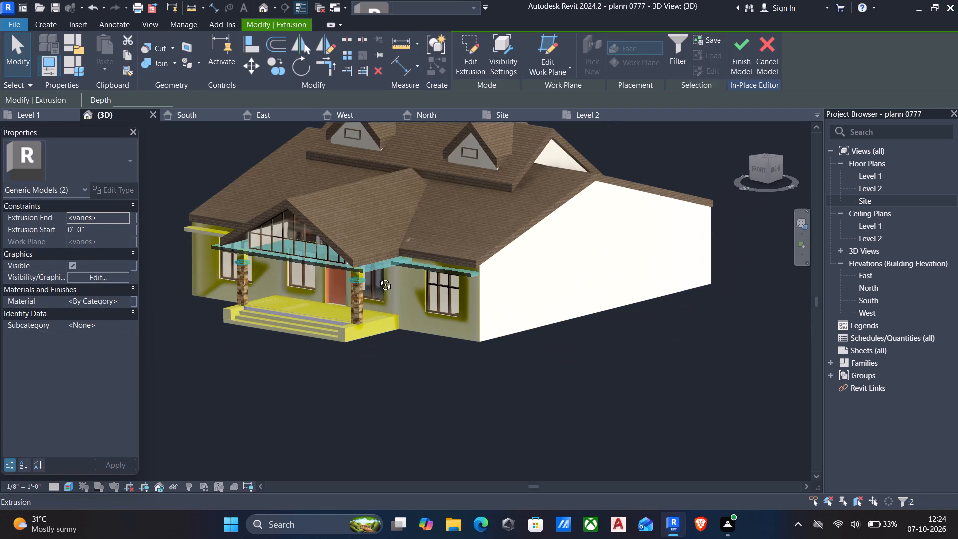
pyautogui.keyDown('shift'); pyautogui.moveTo(378, 277); pyautogui.dragTo(450, 261, button='middle'); pyautogui.keyUp('shift')
pyautogui.scroll(4, 170, 273)
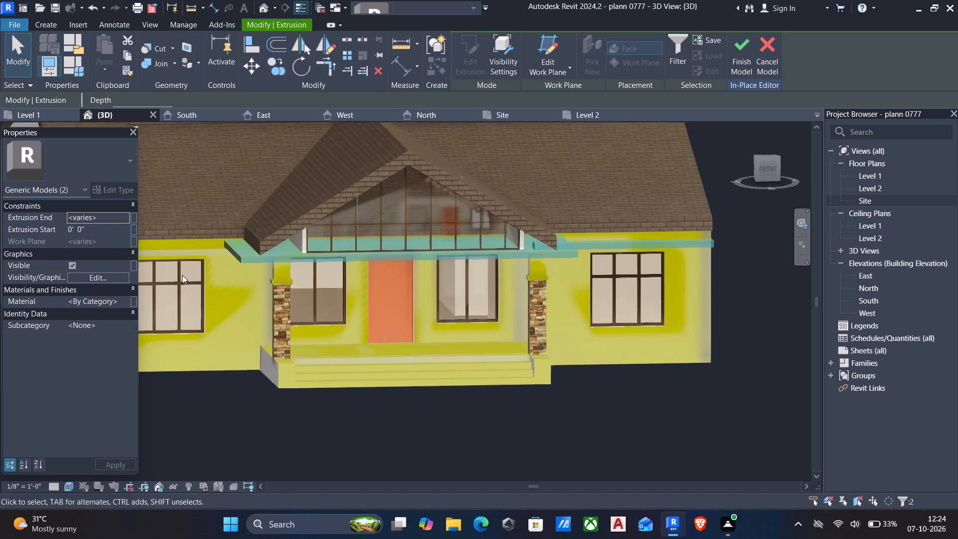
pyautogui.keyDown('ctrl'); pyautogui.click(176, 254); pyautogui.keyUp('ctrl')
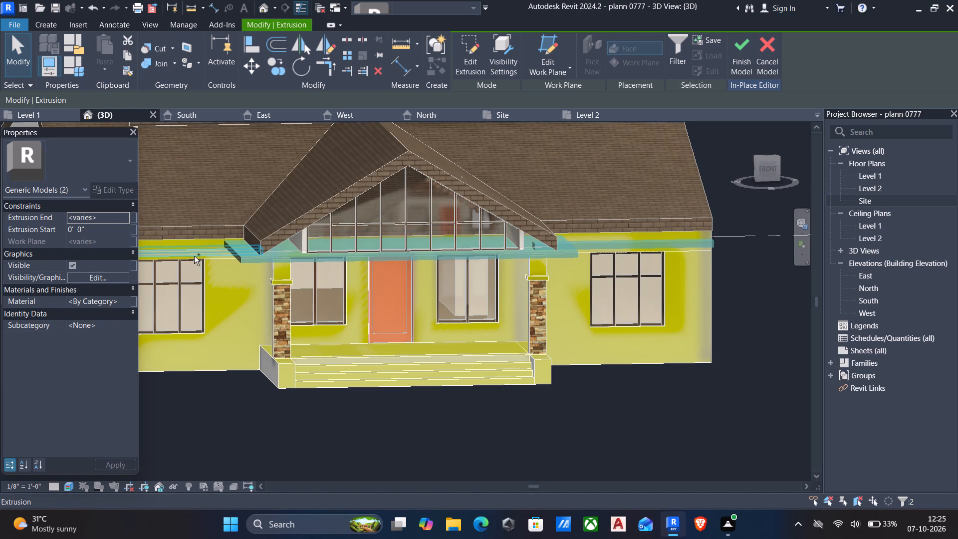
pyautogui.keyDown('ctrl'); pyautogui.click(283, 274); pyautogui.keyUp('ctrl')
pyautogui.keyDown('ctrl'); pyautogui.click(287, 276); pyautogui.keyUp('ctrl')
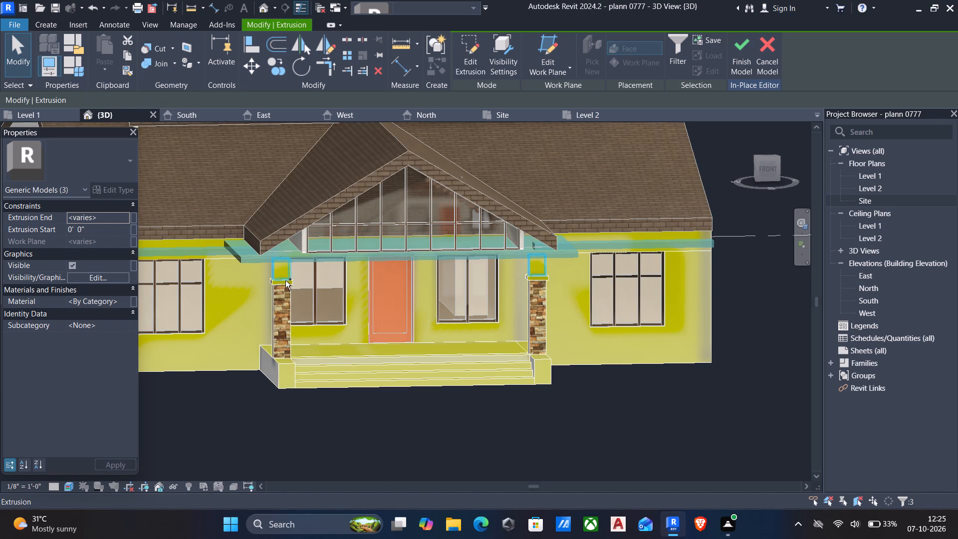
pyautogui.keyDown('ctrl'); pyautogui.click(286, 283); pyautogui.keyUp('ctrl')
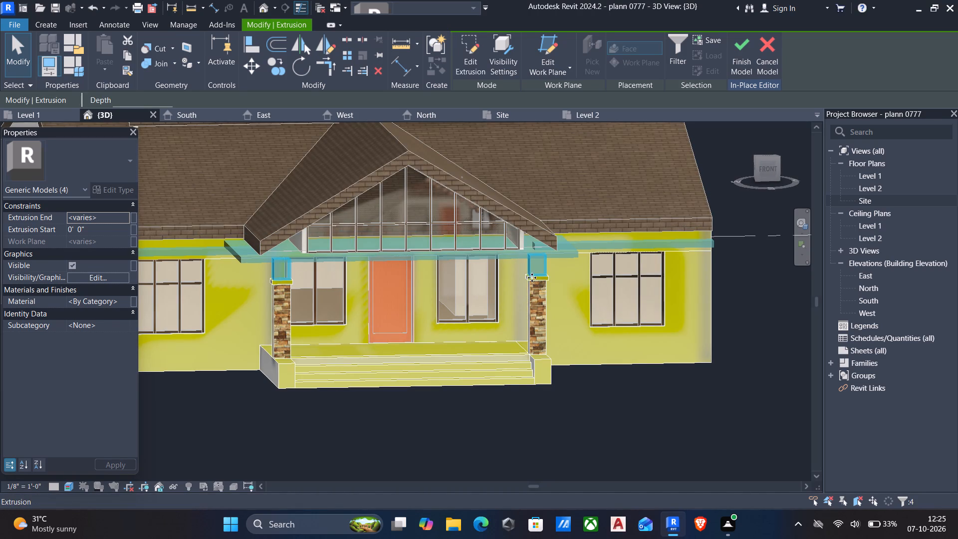
pyautogui.keyDown('ctrl'); pyautogui.scroll(5, 534, 279); pyautogui.keyUp('ctrl')
pyautogui.scroll(5, 530, 279)
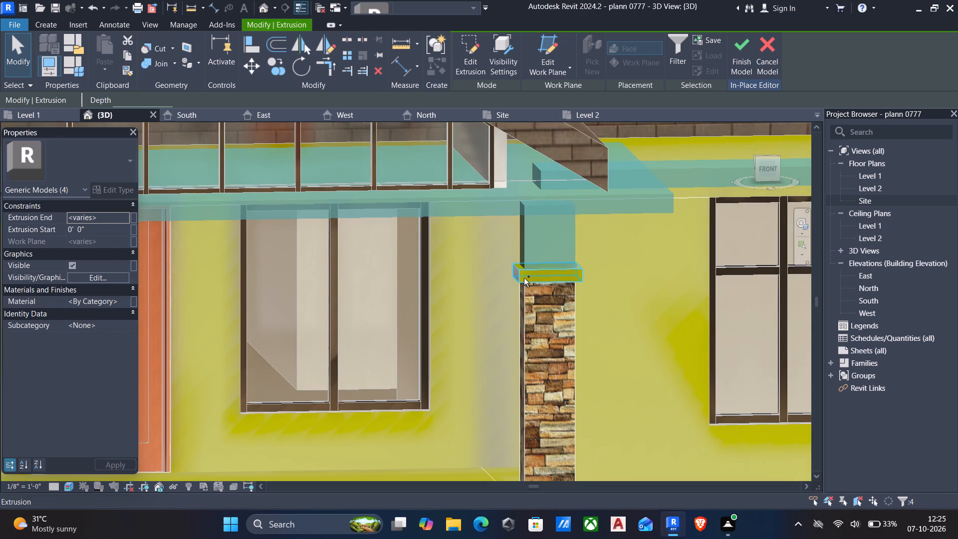
pyautogui.keyDown('ctrl'); pyautogui.click(522, 276); pyautogui.keyUp('ctrl')
pyautogui.scroll(-6, 519, 279)
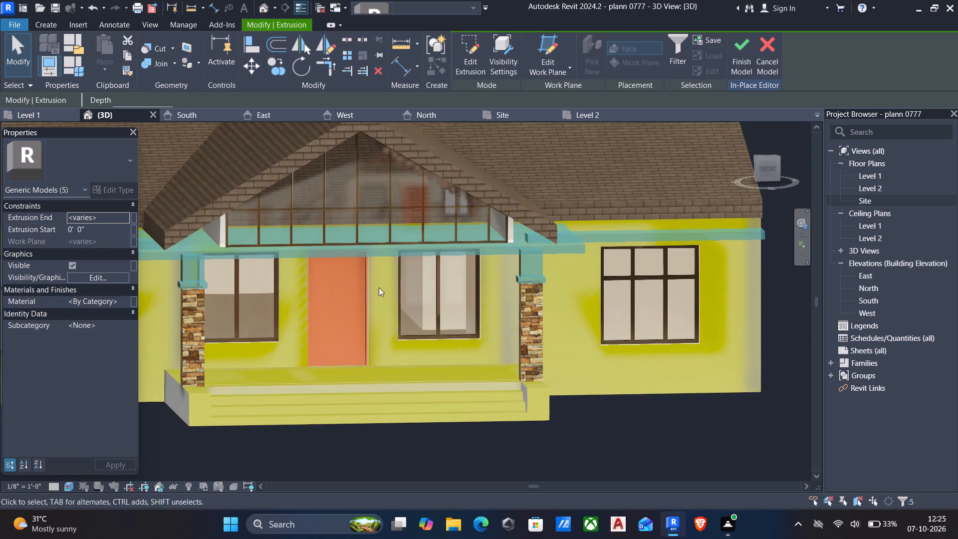
pyautogui.scroll(-2, 493, 313)
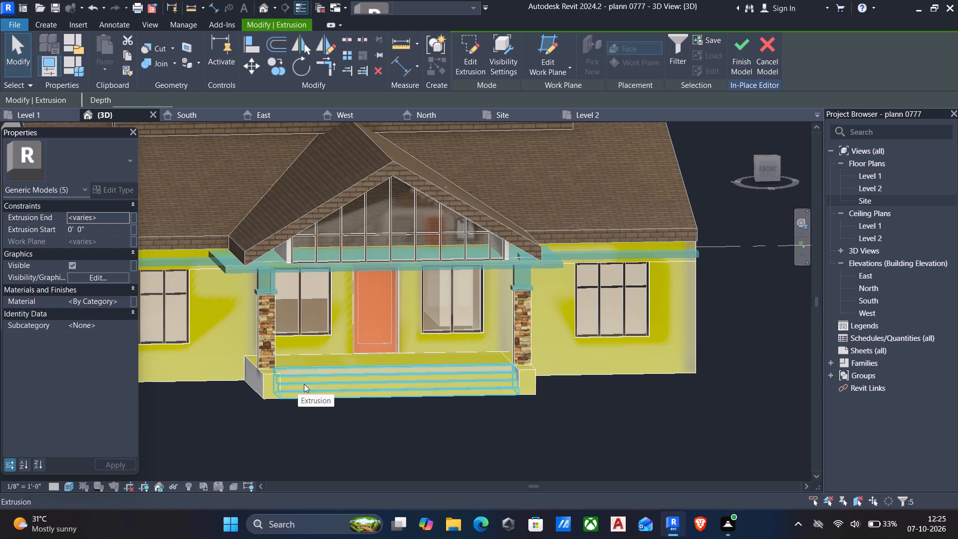
pyautogui.keyDown('ctrl'); pyautogui.click(271, 374); pyautogui.keyUp('ctrl')
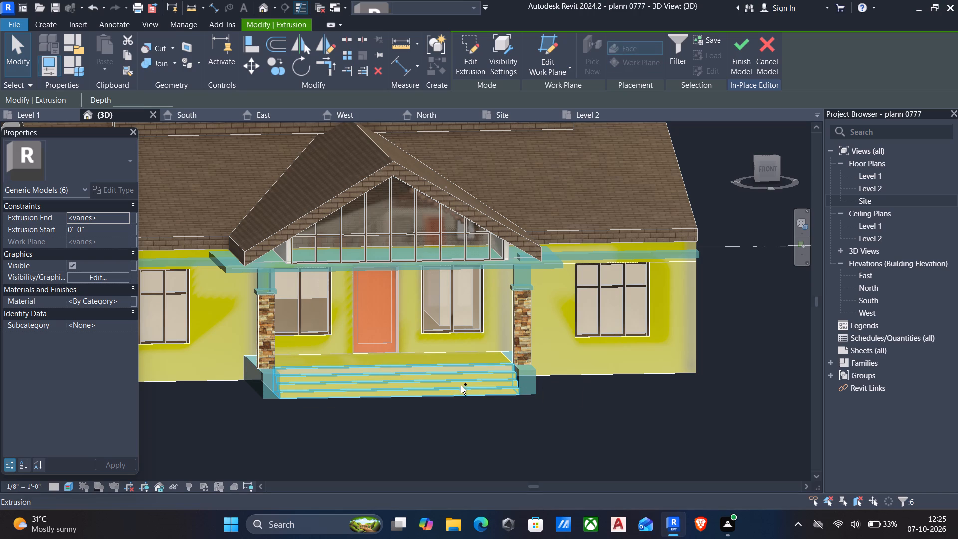
pyautogui.keyDown('ctrl'); pyautogui.click(460, 387); pyautogui.keyUp('ctrl')
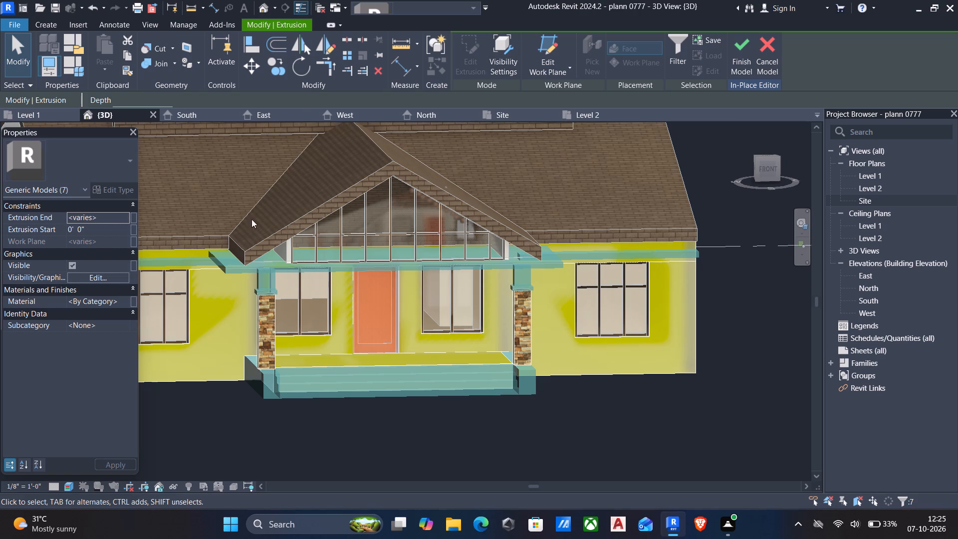
pyautogui.click(122, 301)
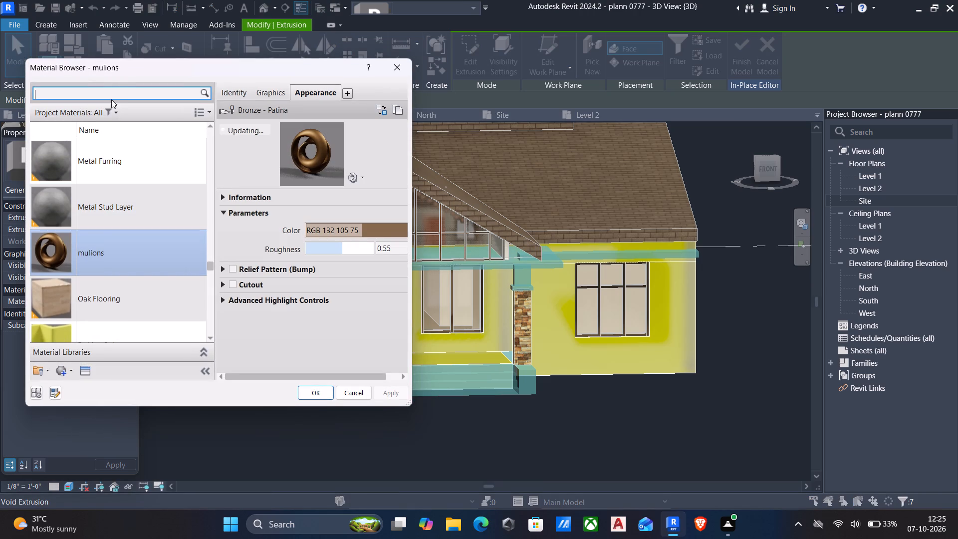
pyautogui.click(111, 88)
pyautogui.write('gyp')
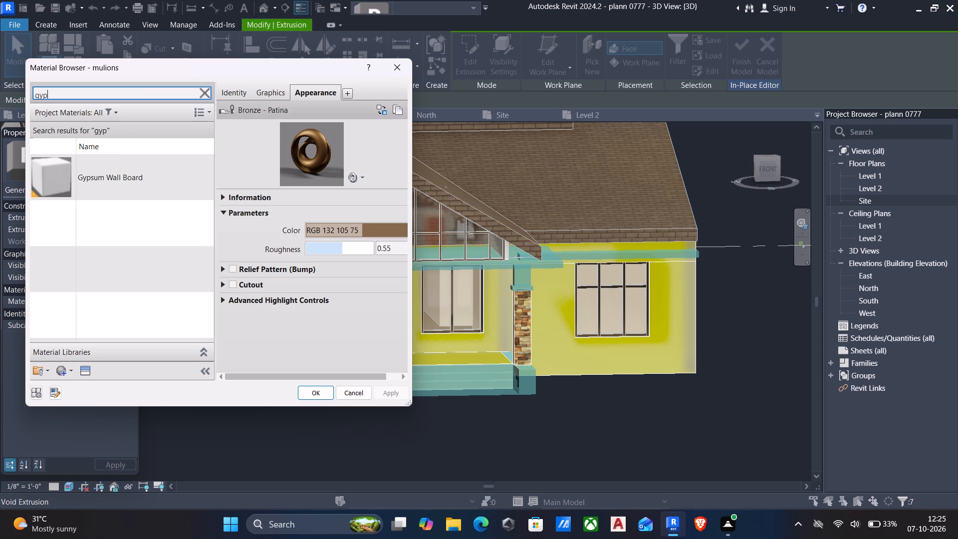
pyautogui.doubleClick(103, 169)
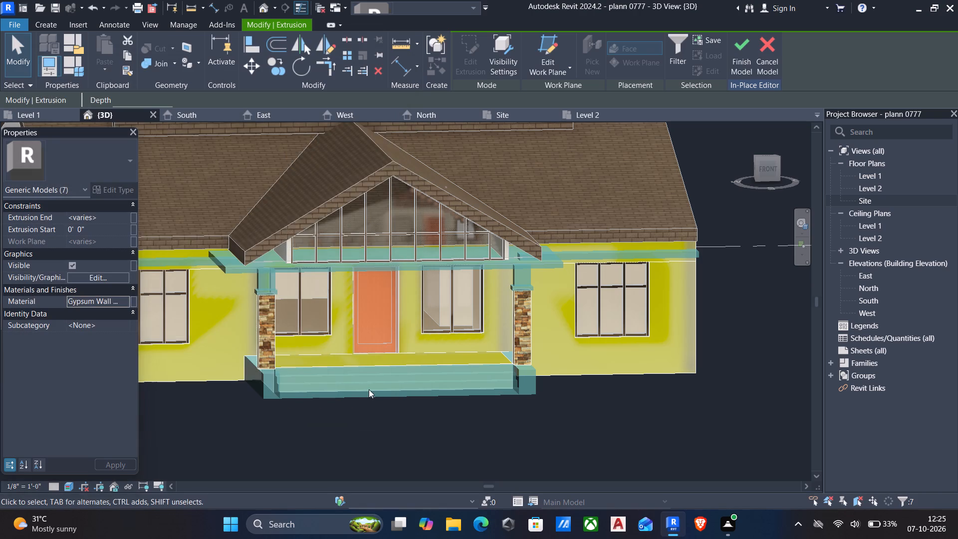
pyautogui.press('Escape')
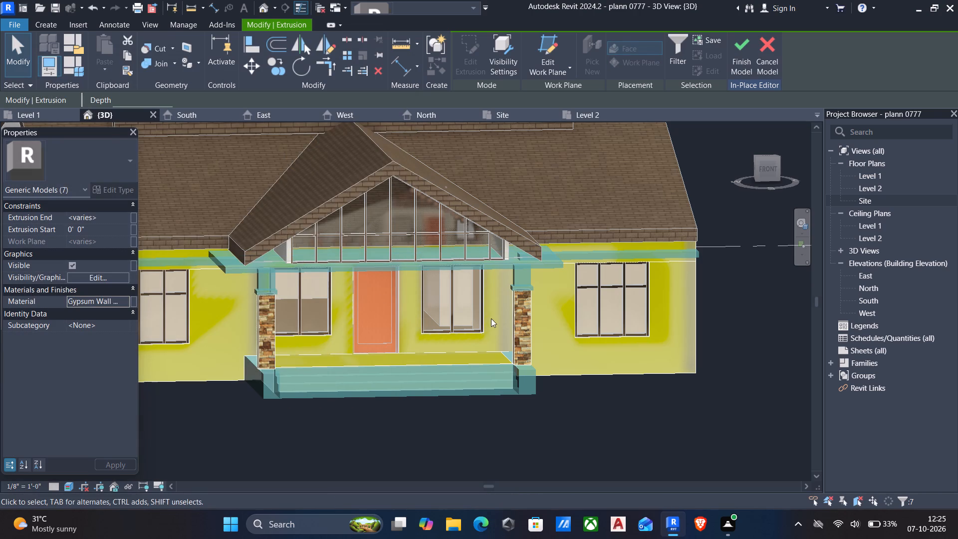
# Check the porch and front wall trim from the front and side, and finish the in-place model.
pyautogui.scroll(-2, 583, 350)
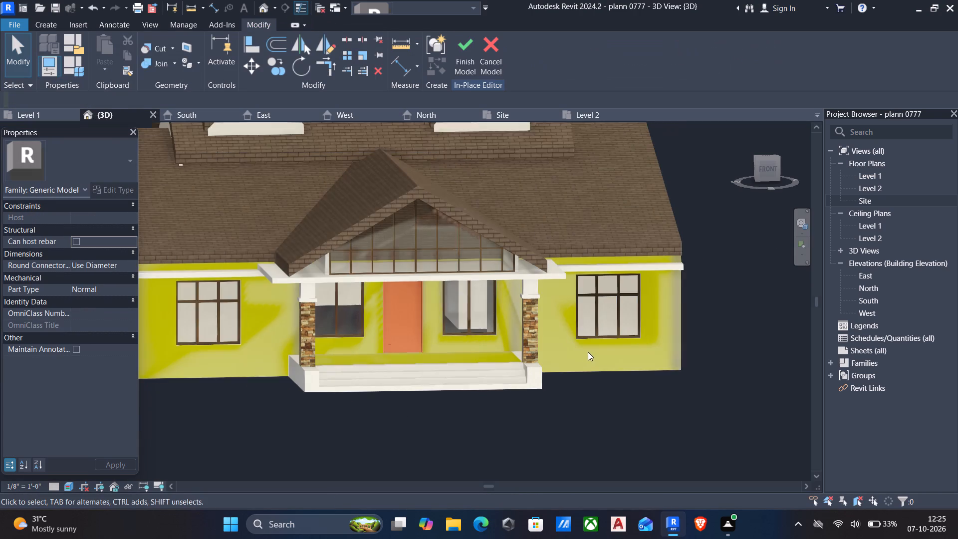
pyautogui.keyDown('shift'); pyautogui.moveTo(588, 356); pyautogui.dragTo(457, 281, button='middle'); pyautogui.keyUp('shift')
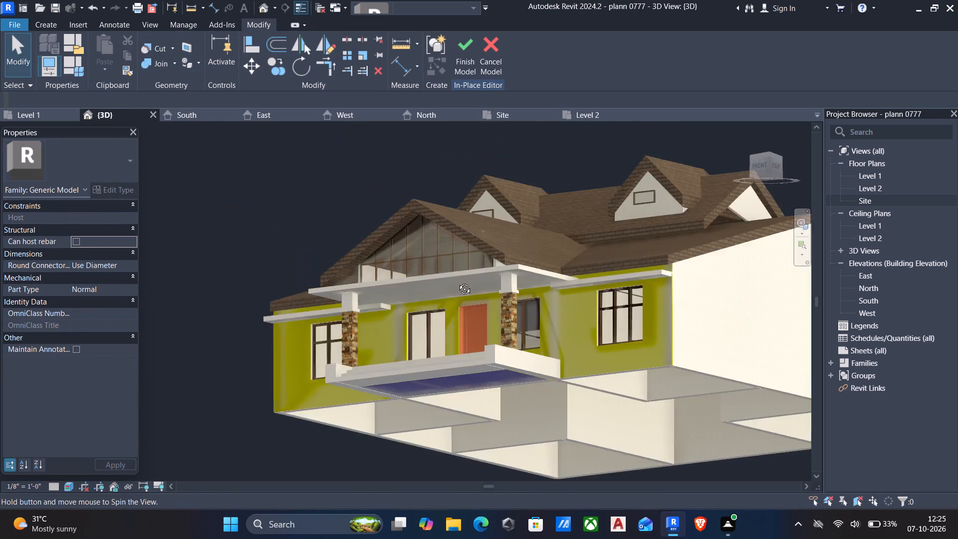
pyautogui.keyDown('shift'); pyautogui.moveTo(457, 281); pyautogui.dragTo(573, 268, button='middle'); pyautogui.keyUp('shift')
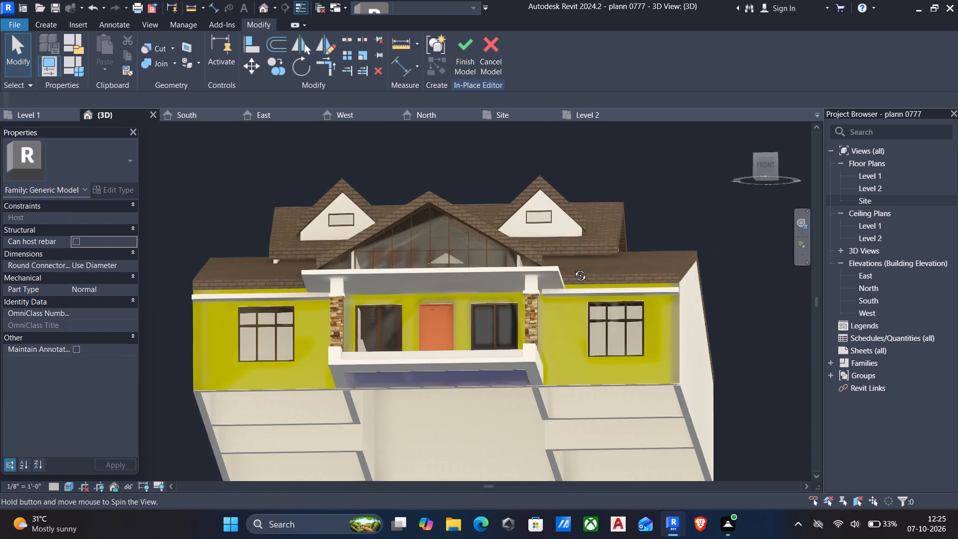
pyautogui.keyDown('shift'); pyautogui.moveTo(573, 268); pyautogui.dragTo(568, 284, button='middle'); pyautogui.keyUp('shift')
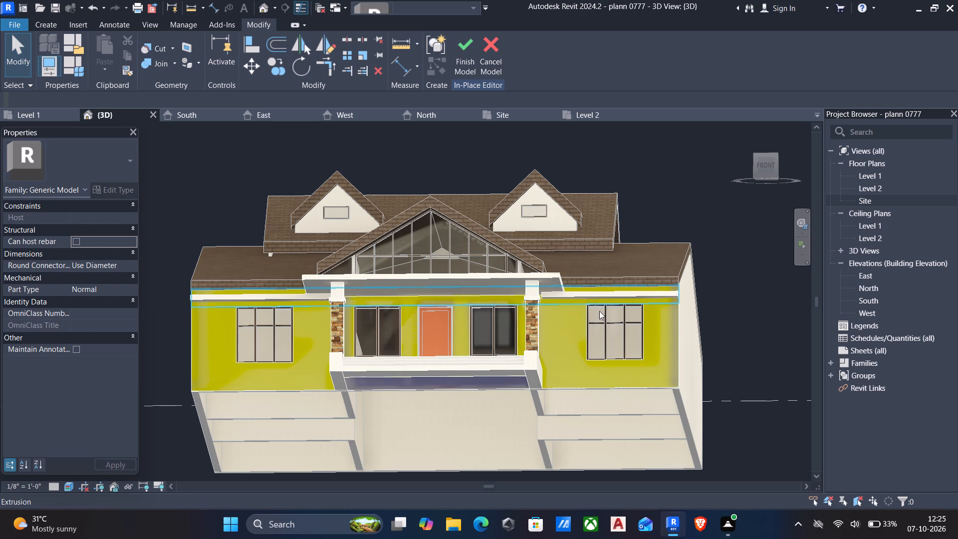
pyautogui.click(40, 19)
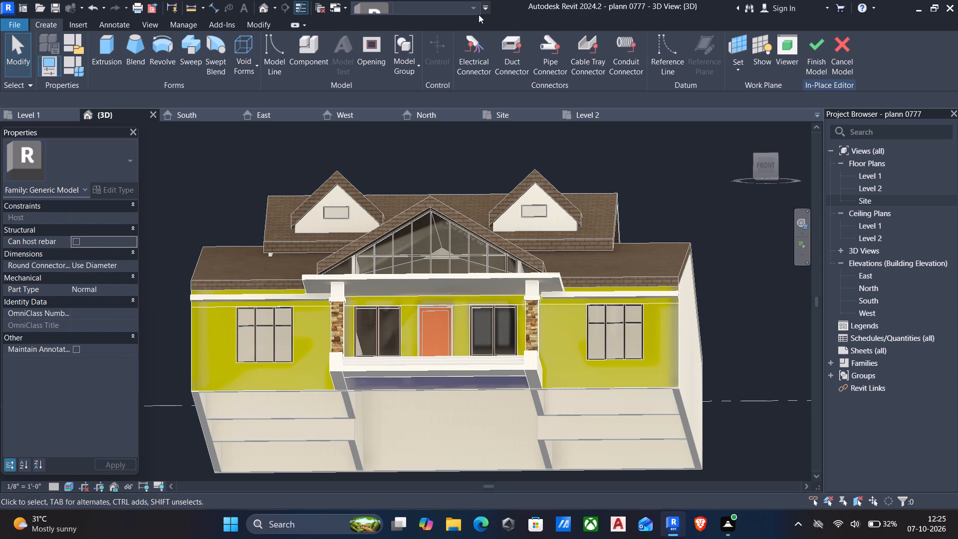
pyautogui.click(815, 42)
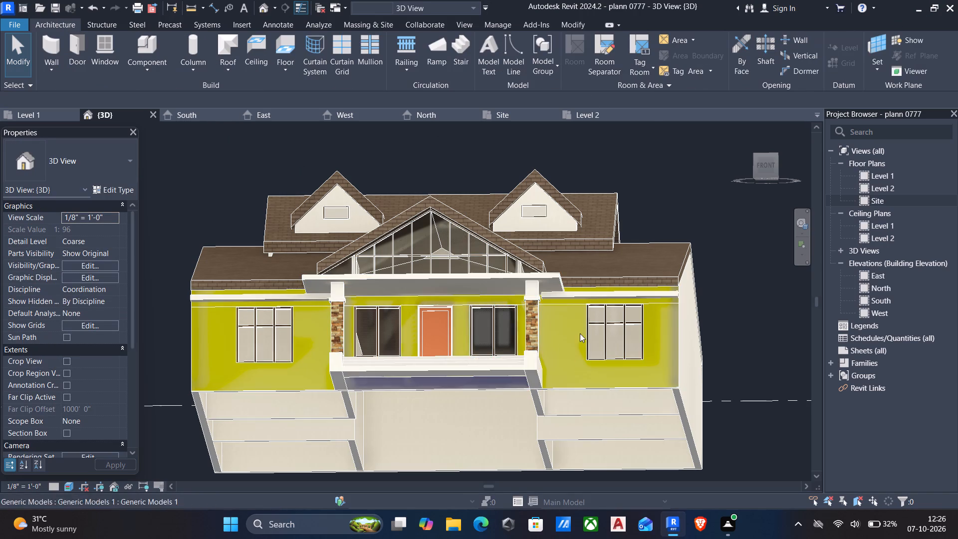
# Open the front wall and porch in-place model for editing.
pyautogui.click(655, 385)
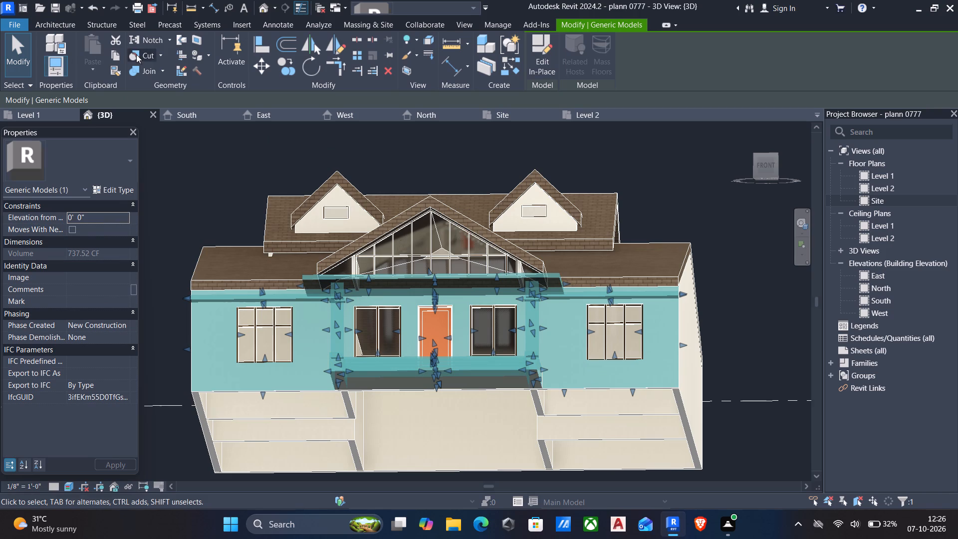
pyautogui.click(538, 53)
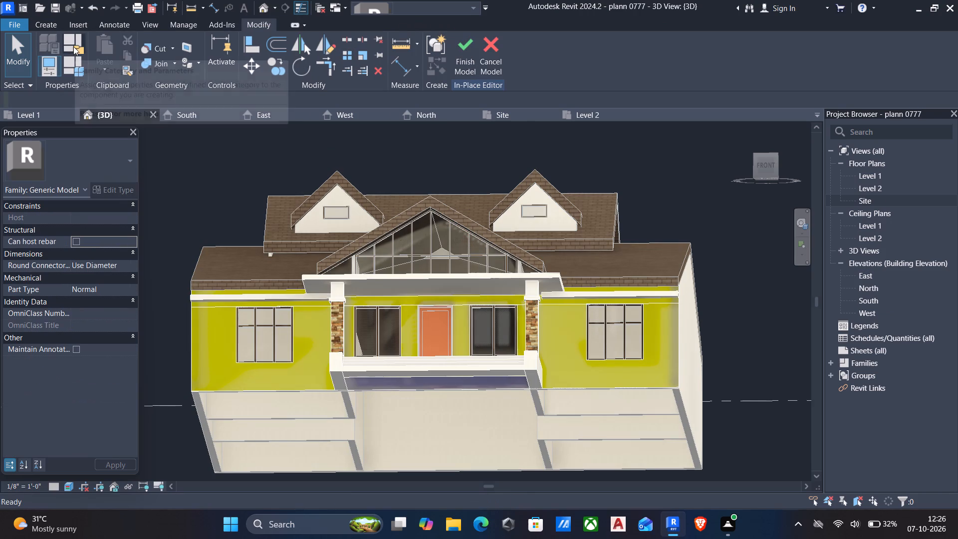
# Start a void extrusion and set the front wall's face as its work plane.
pyautogui.click(45, 22)
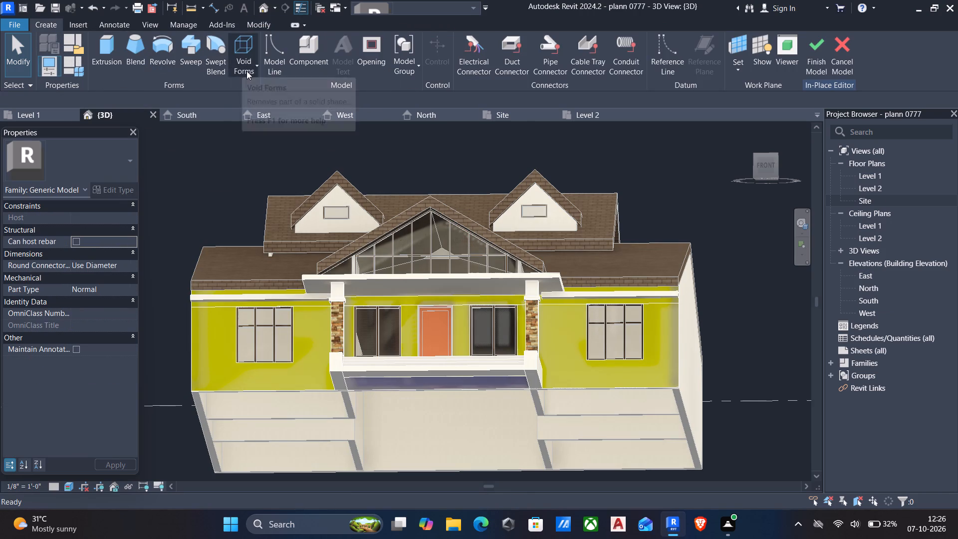
pyautogui.click(246, 71)
pyautogui.click(264, 88)
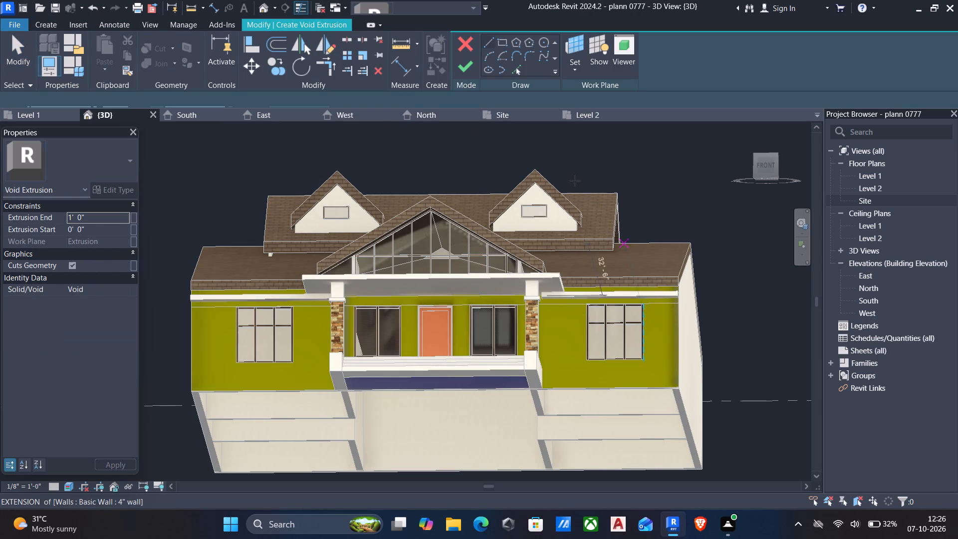
pyautogui.click(574, 67)
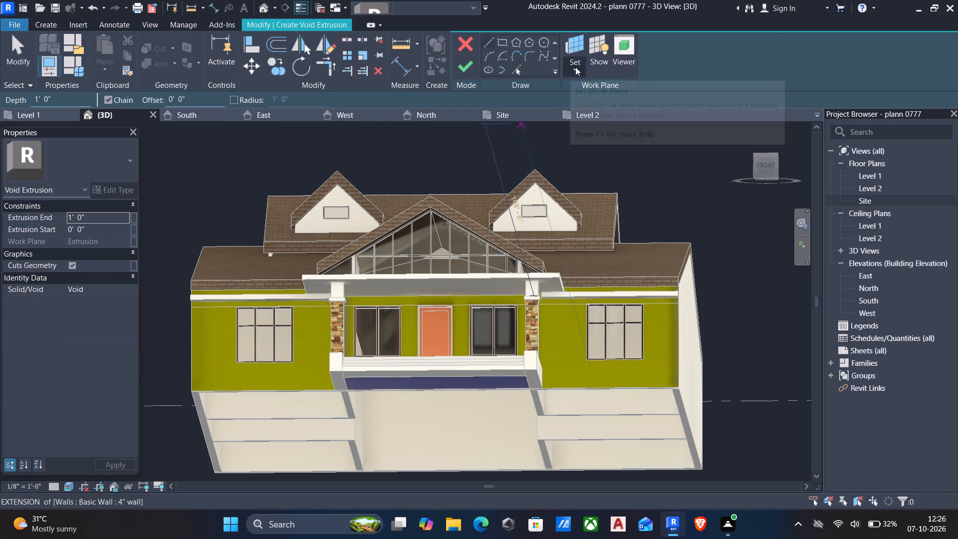
pyautogui.click(593, 111)
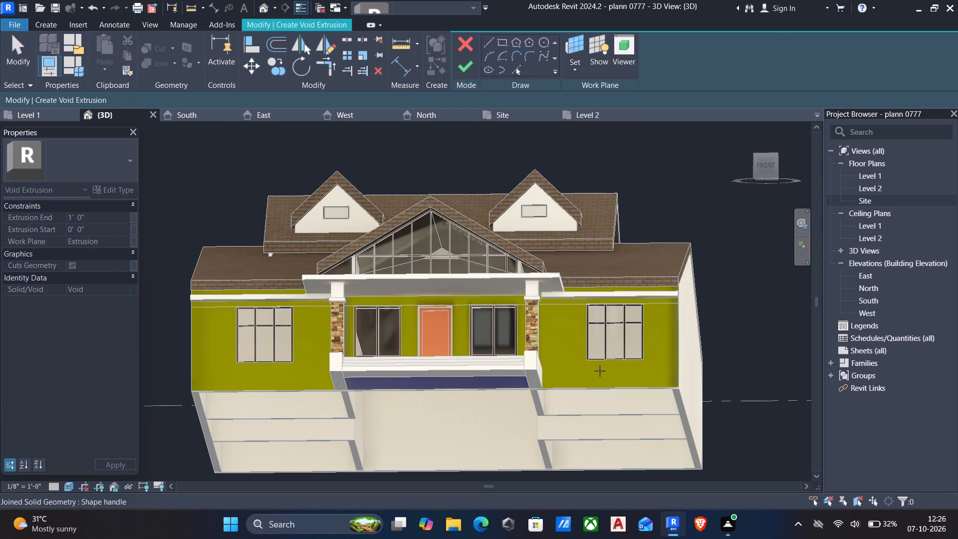
pyautogui.click(596, 388)
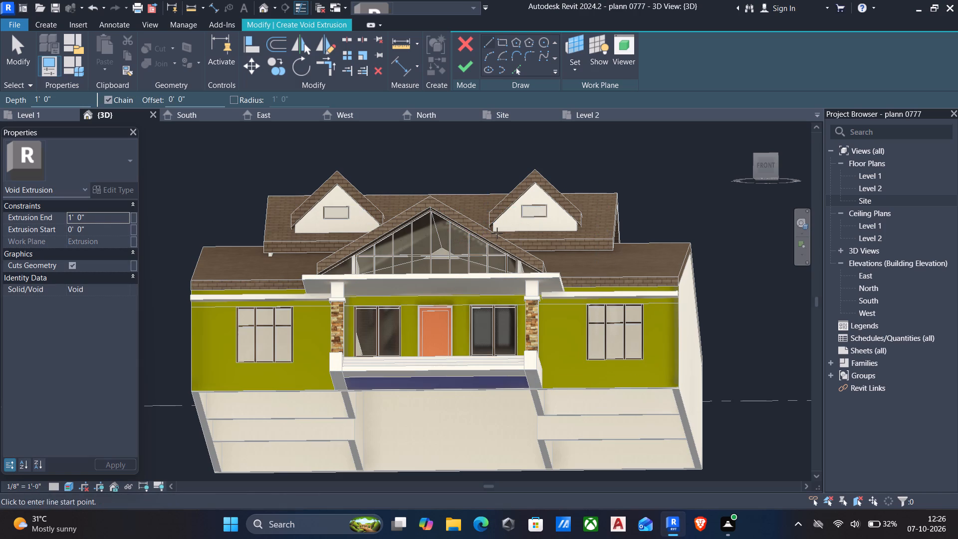
# Sketch a thin horizontal rectangle, about 1 11/16" high, from the wall's outer left corner to the left window's near edge, just above its sill.
pyautogui.click(766, 165)
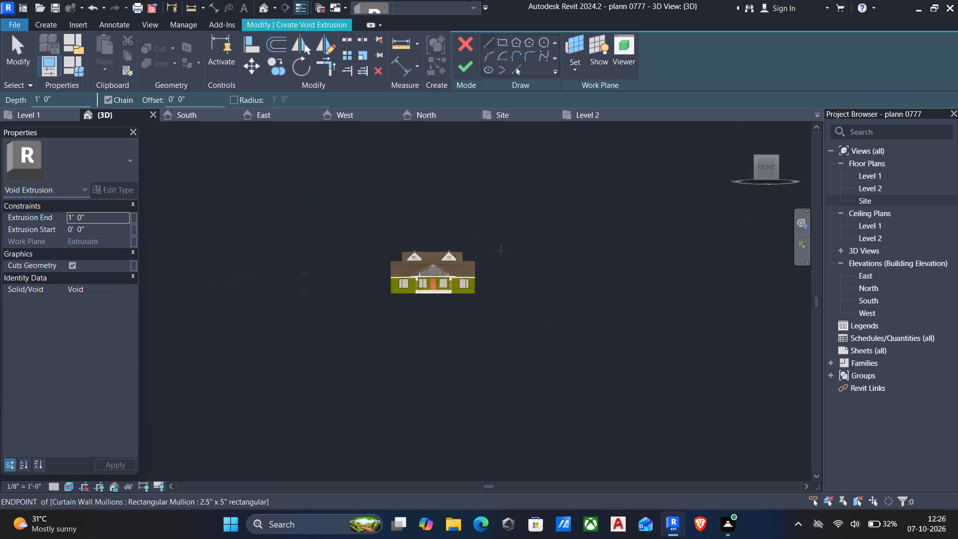
pyautogui.scroll(5, 417, 347)
pyautogui.scroll(6, 161, 286)
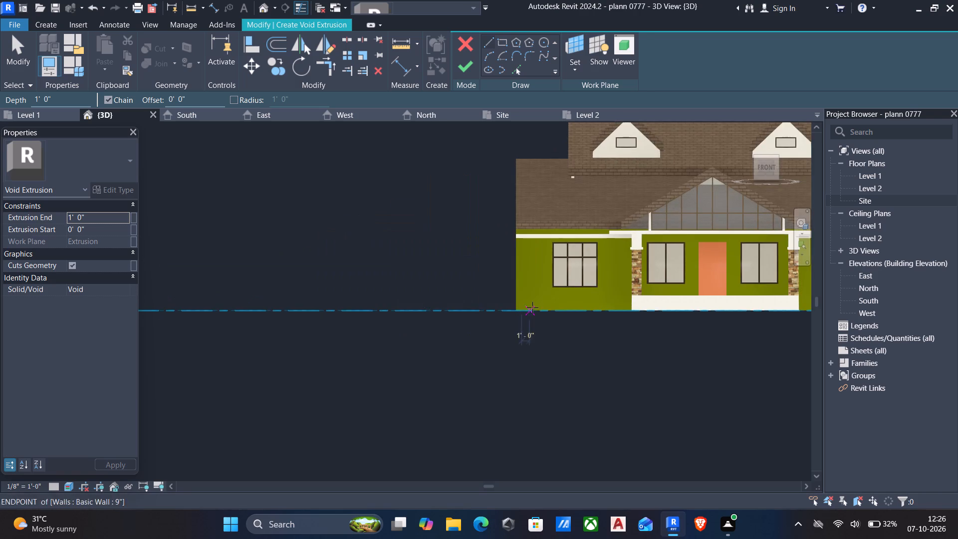
pyautogui.scroll(5, 533, 307)
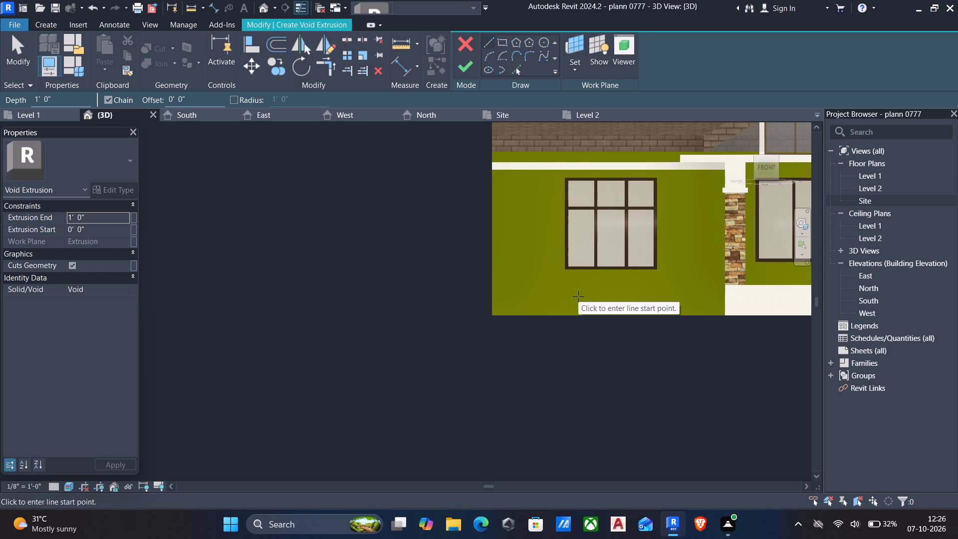
pyautogui.scroll(5, 578, 296)
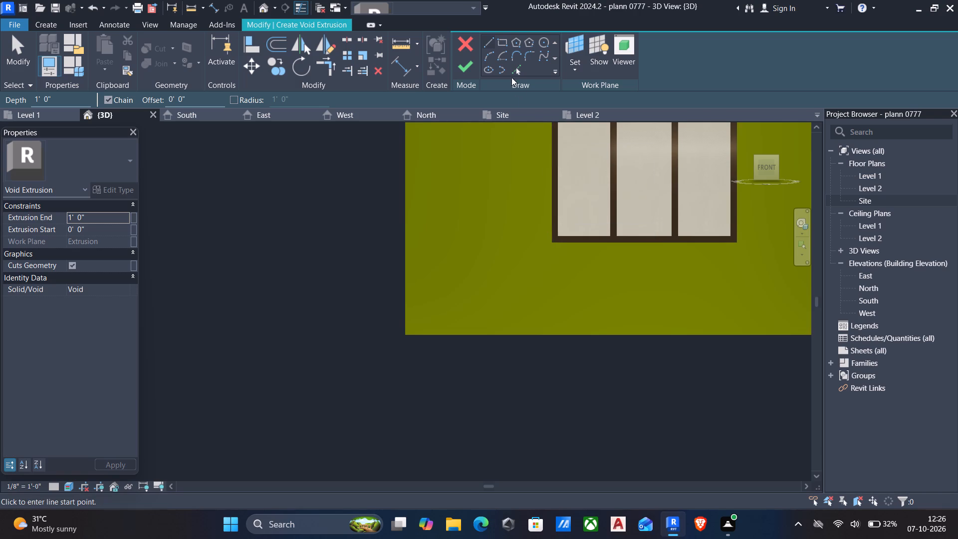
pyautogui.click(504, 45)
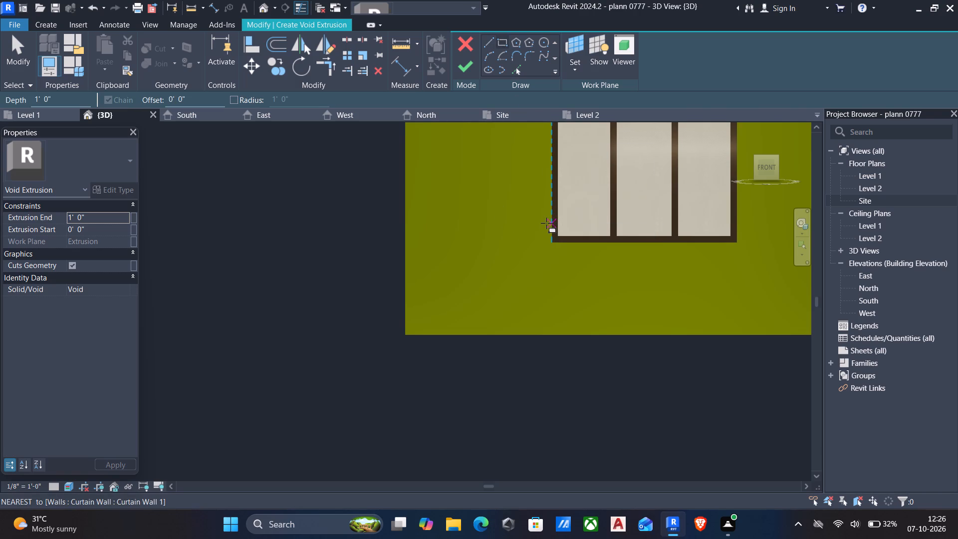
pyautogui.click(546, 224)
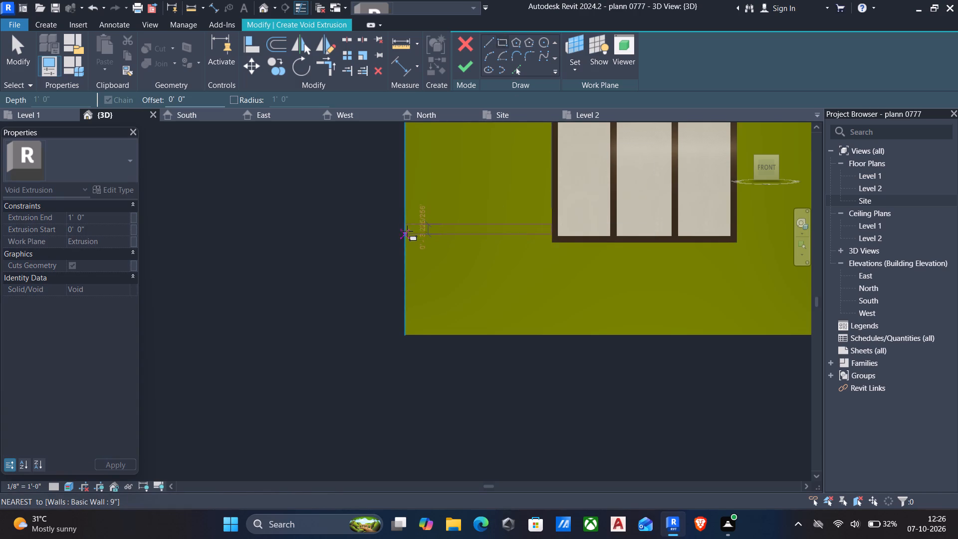
pyautogui.scroll(4, 407, 226)
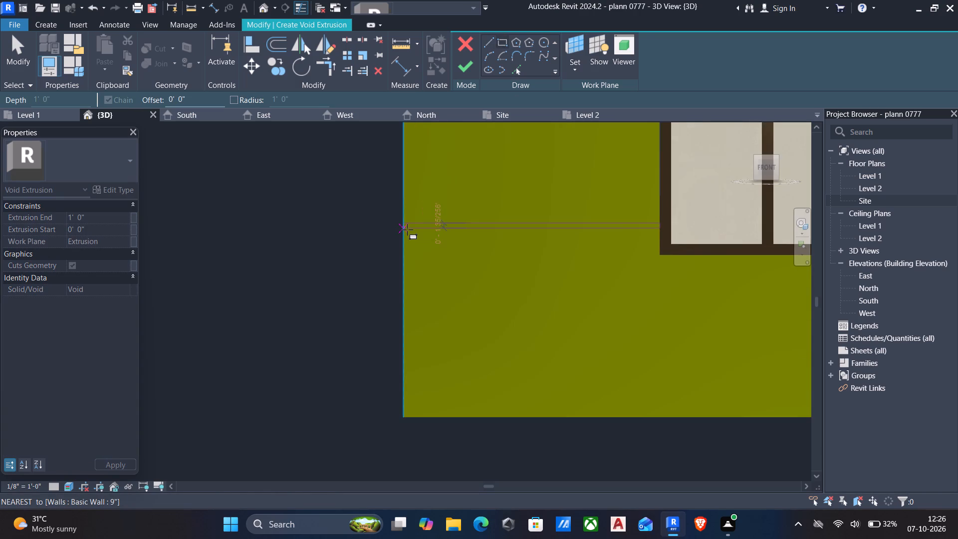
pyautogui.click(406, 231)
# Sketch a matching thin rectangle from the left window's other edge, past the stone column, to the near edge of the first porch window.
pyautogui.scroll(-4, 421, 240)
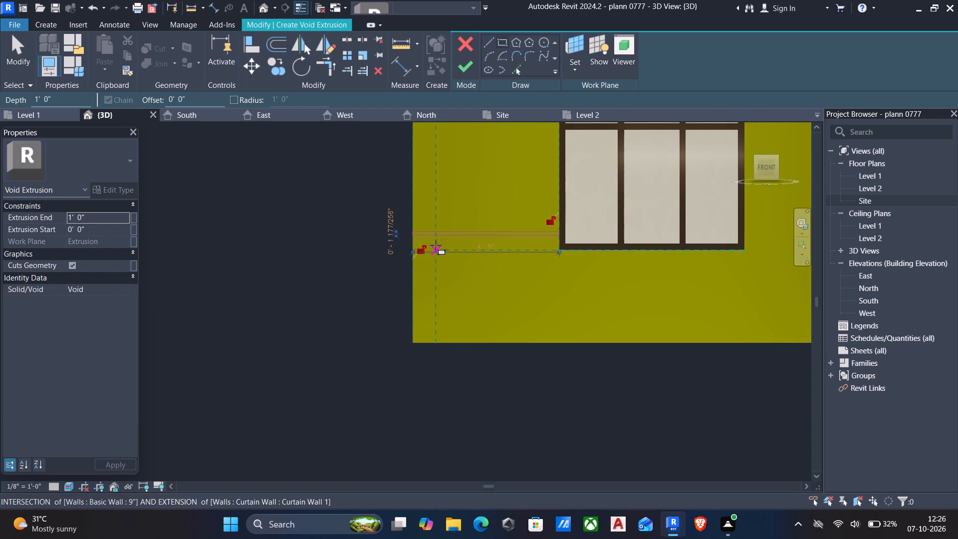
pyautogui.scroll(-3, 545, 284)
pyautogui.moveTo(536, 288); pyautogui.dragTo(455, 283, button='middle')
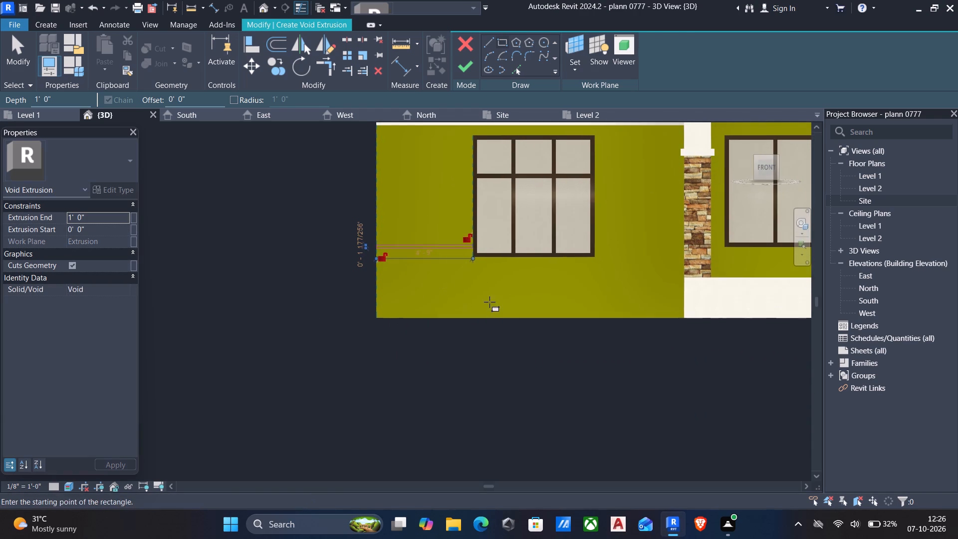
pyautogui.scroll(3, 593, 257)
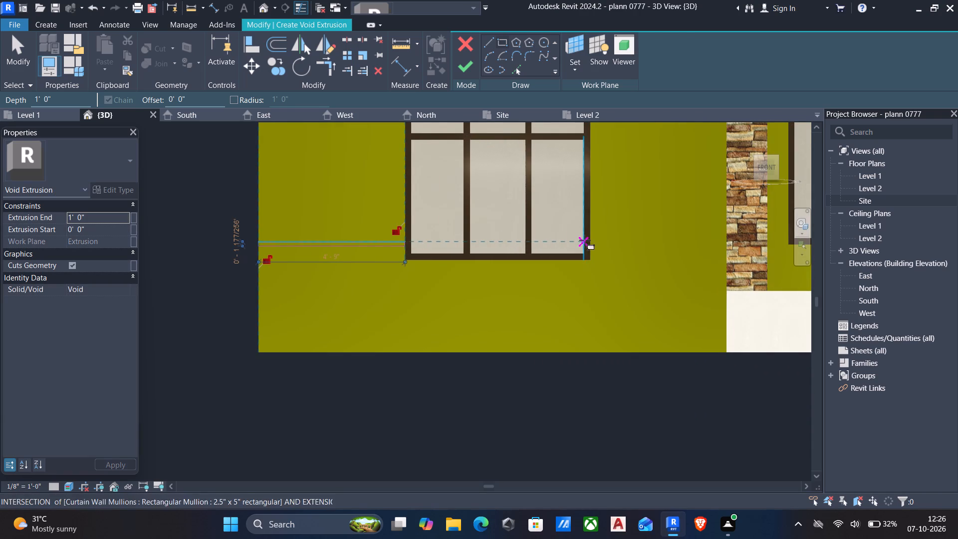
pyautogui.click(592, 241)
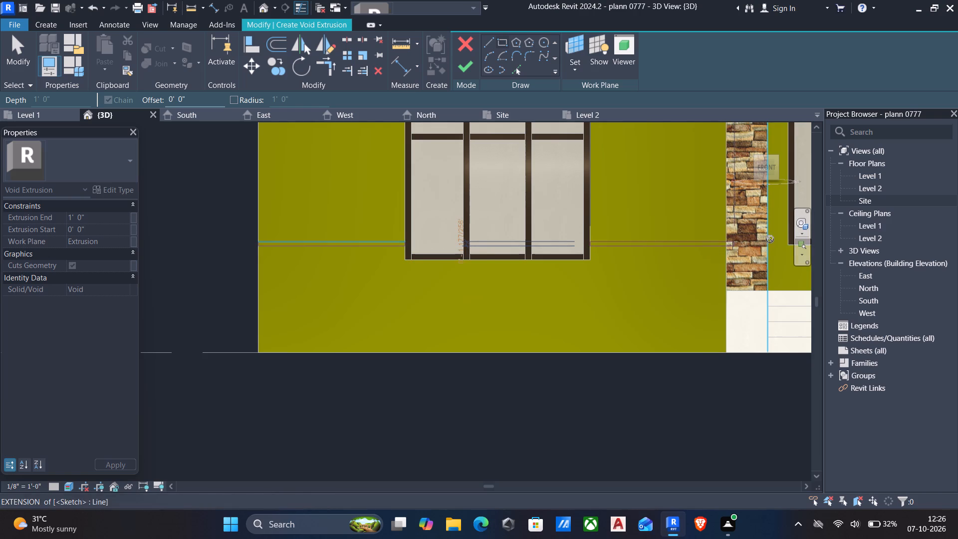
pyautogui.scroll(2, 793, 241)
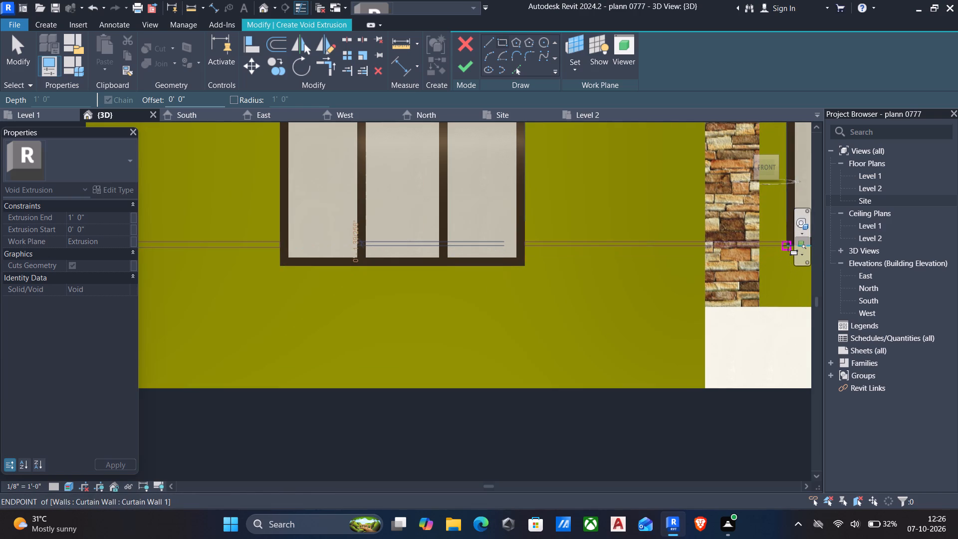
pyautogui.scroll(1, 787, 246)
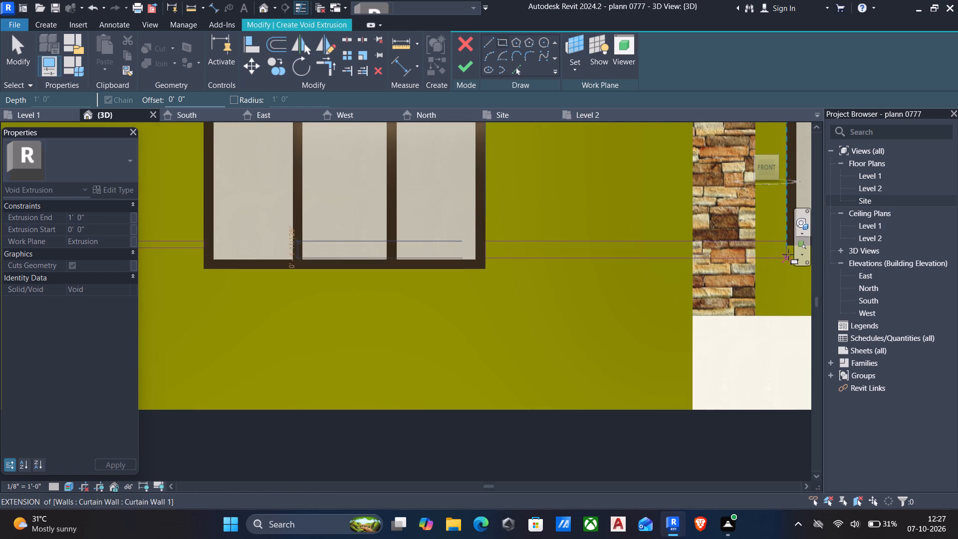
pyautogui.click(789, 252)
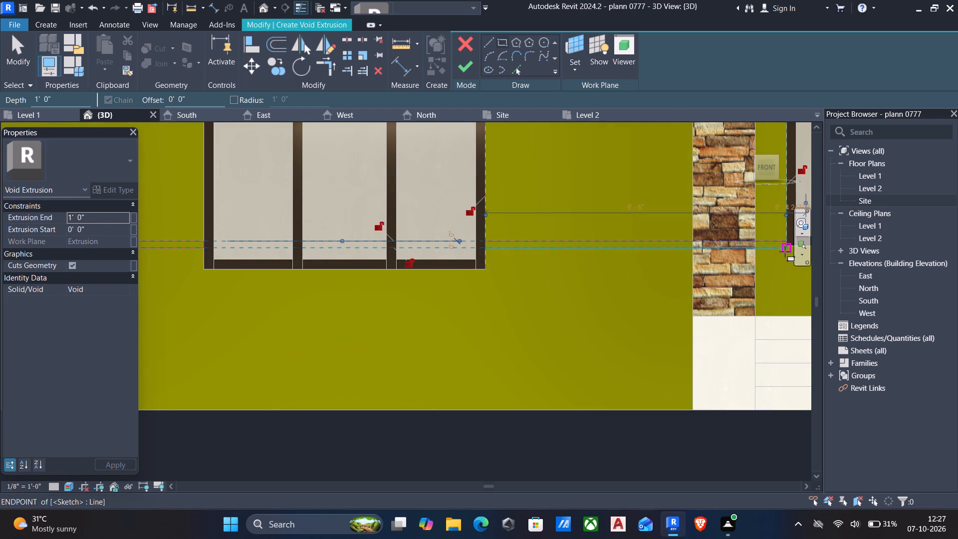
pyautogui.press('Escape')
pyautogui.scroll(-4, 632, 252)
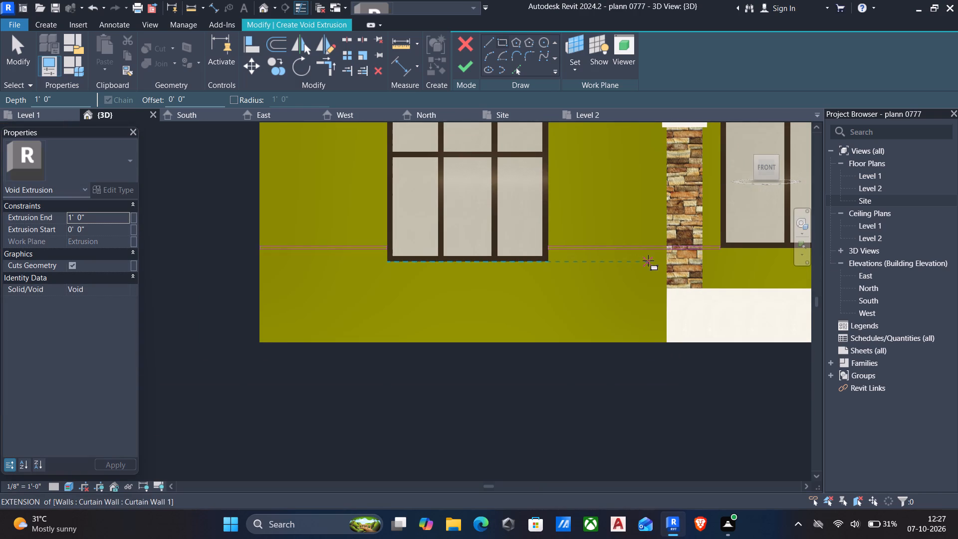
pyautogui.scroll(-3, 666, 275)
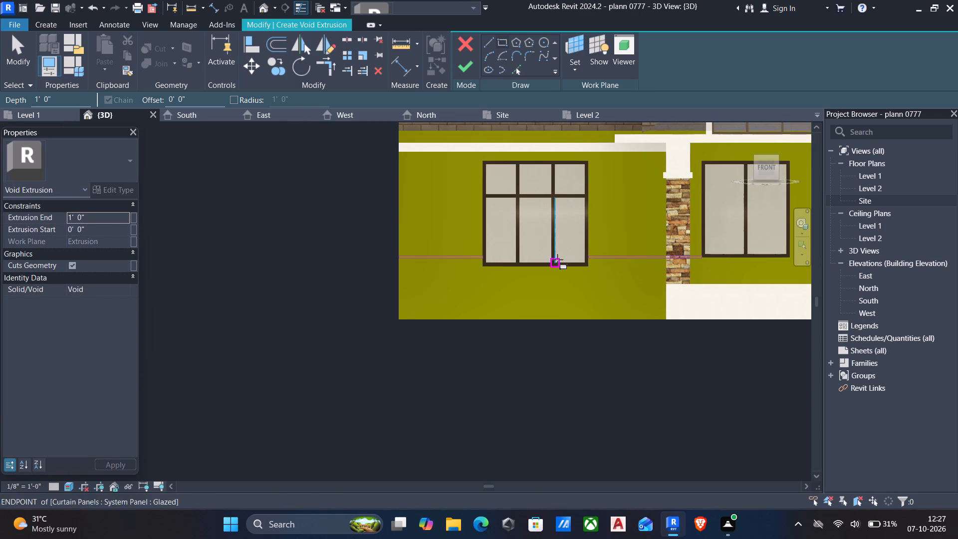
pyautogui.press('Escape')
# Copy both groove rectangles up the wall five times, spaced about 1'-0" apart with one 1'-6" gap for the second copy.
pyautogui.moveTo(741, 280); pyautogui.dragTo(654, 255)
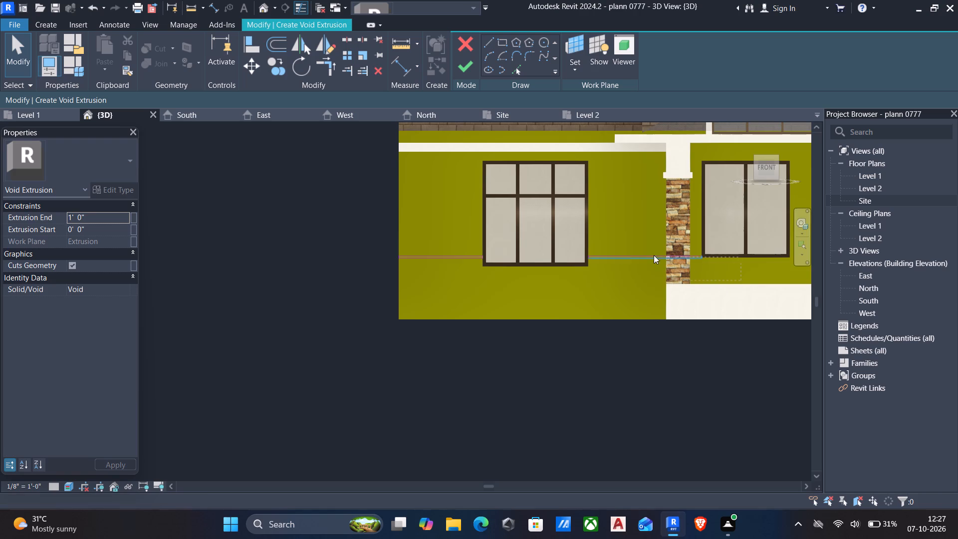
pyautogui.moveTo(654, 255); pyautogui.dragTo(338, 227)
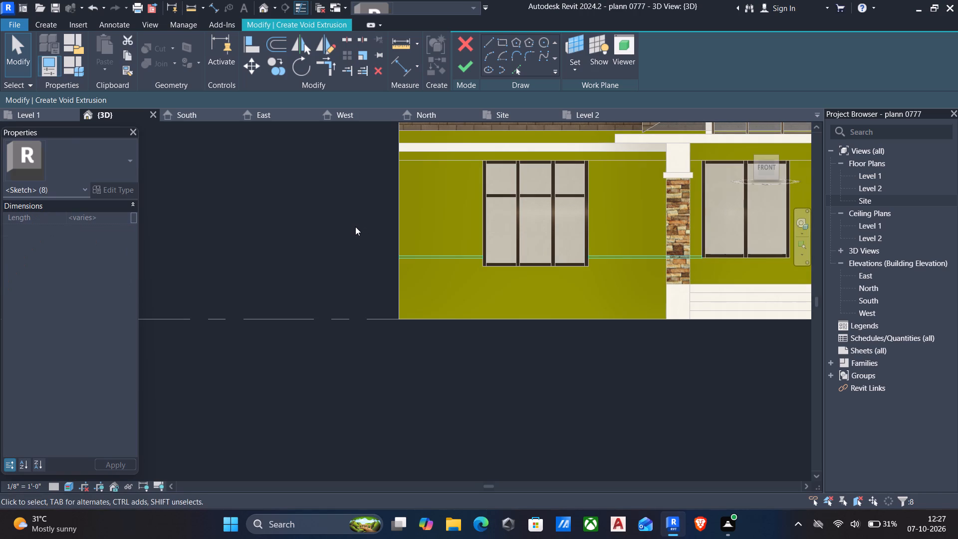
pyautogui.write('co')
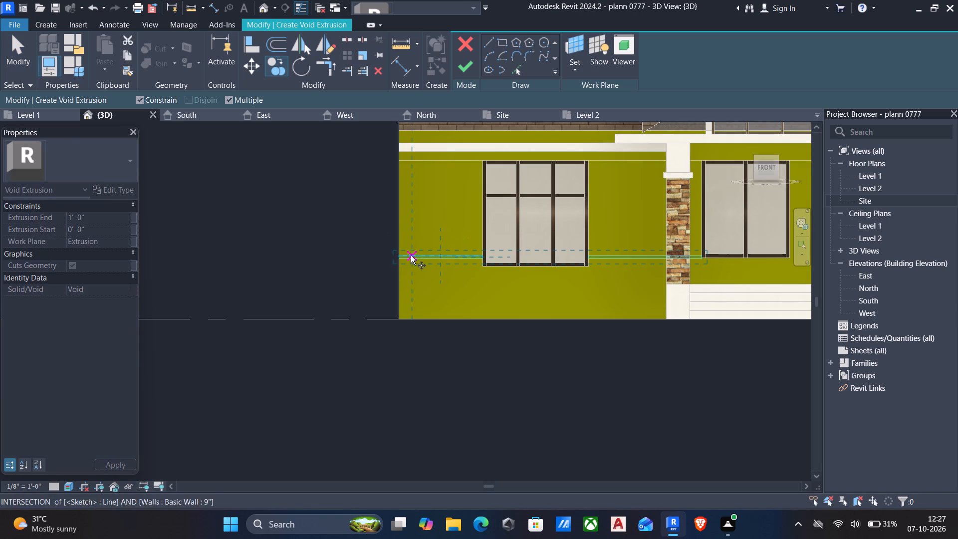
pyautogui.scroll(3, 404, 256)
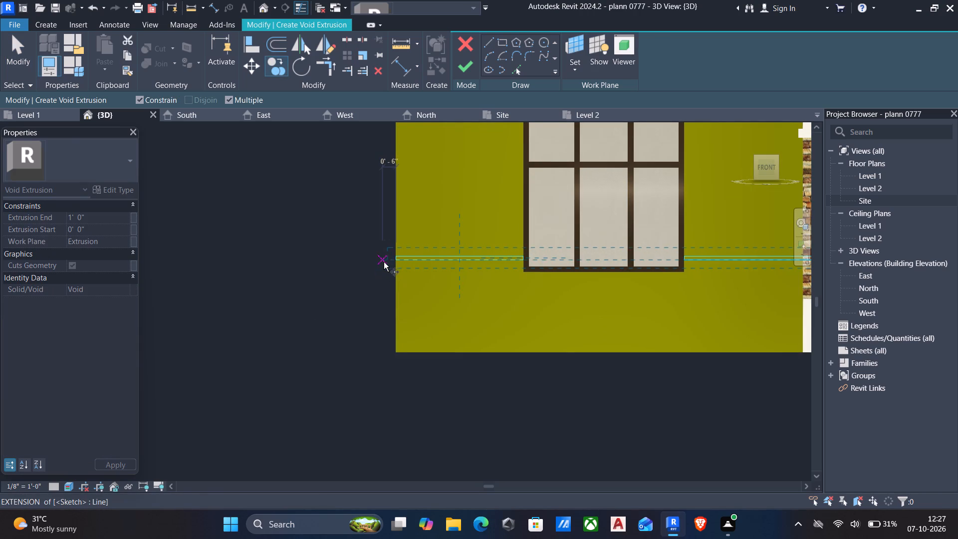
pyautogui.click(394, 260)
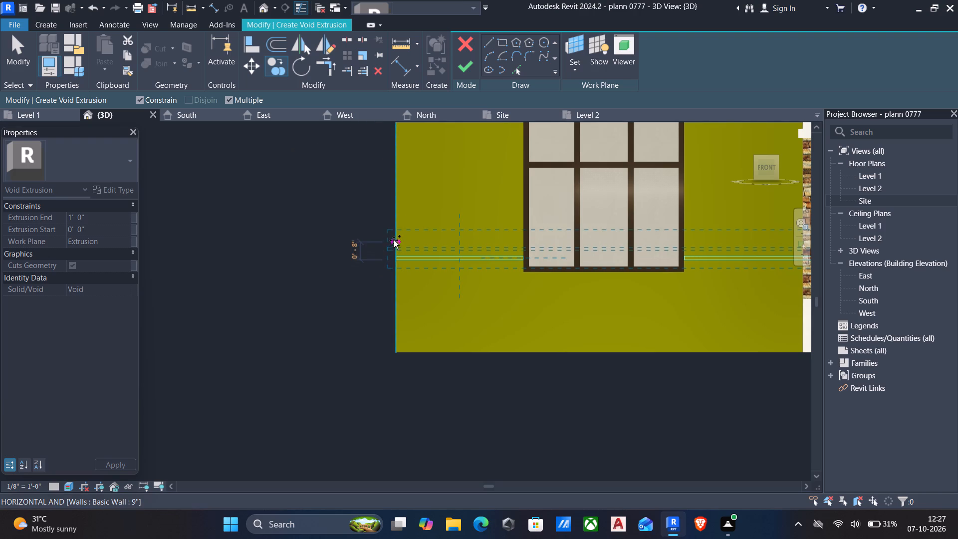
pyautogui.click(395, 237)
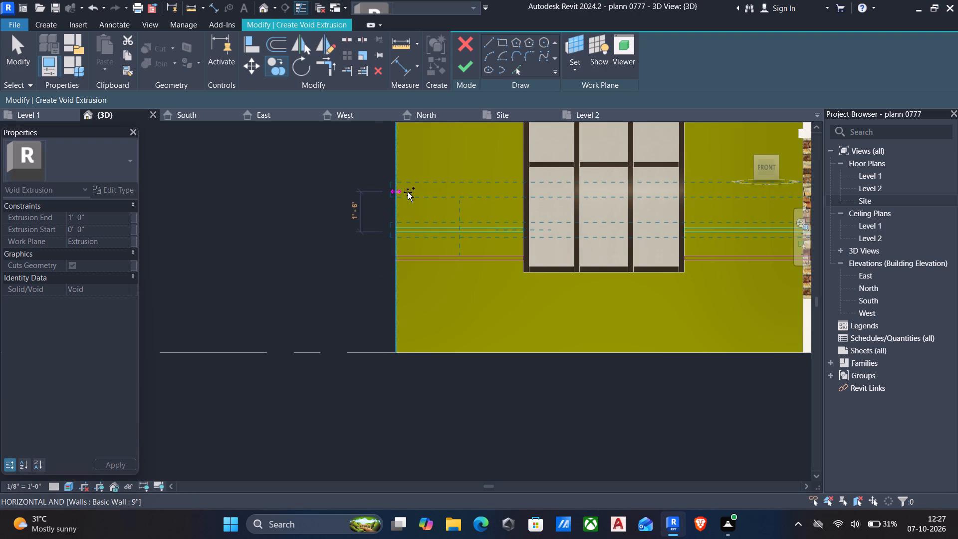
pyautogui.click(406, 194)
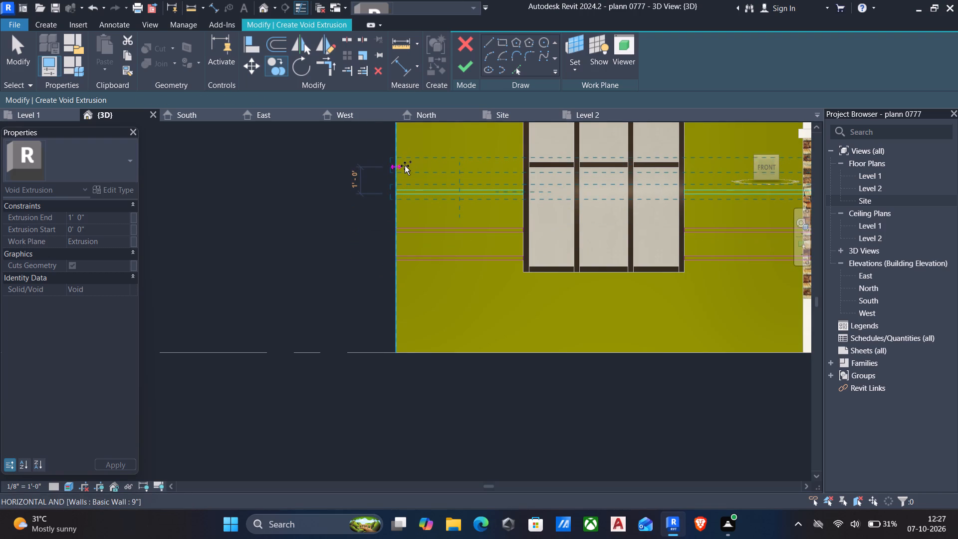
pyautogui.click(404, 165)
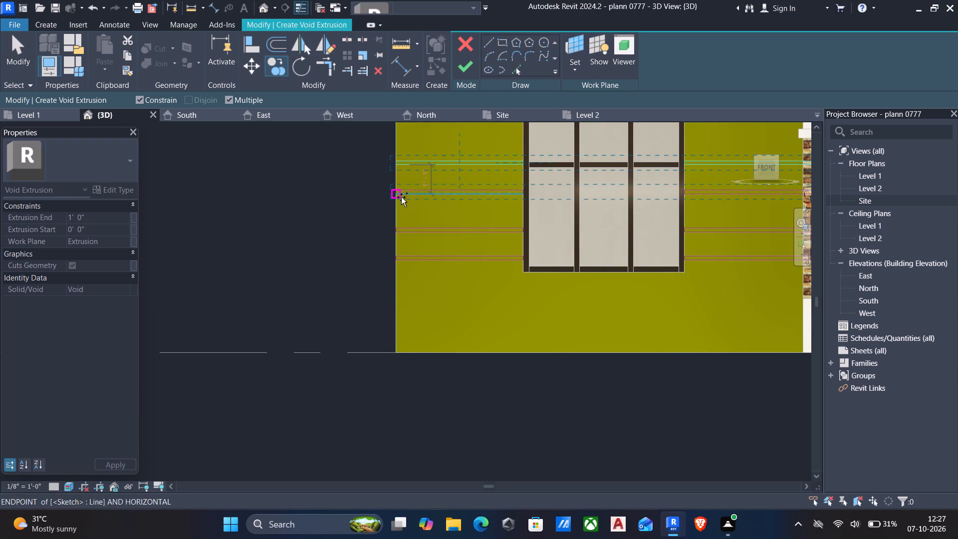
pyautogui.scroll(-3, 397, 229)
pyautogui.middleClick(397, 229)
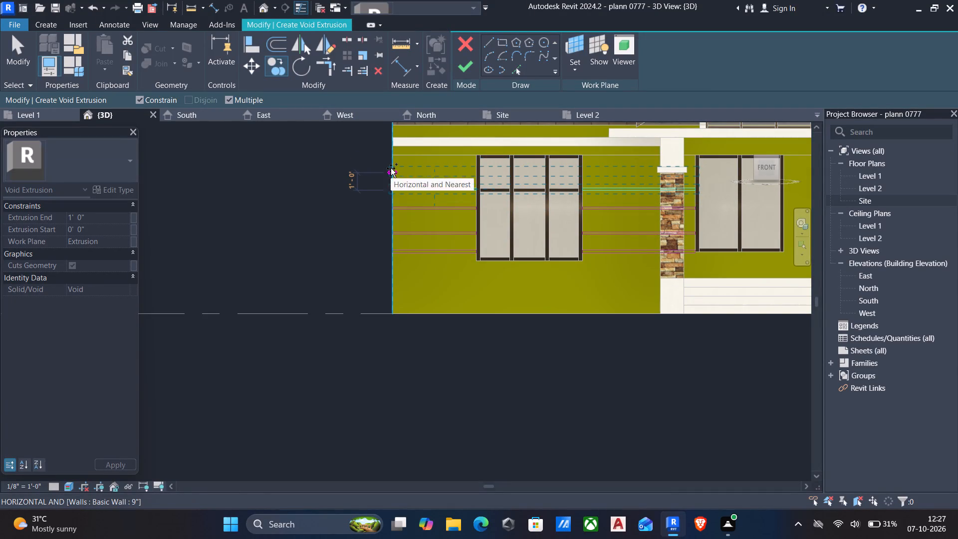
pyautogui.click(391, 168)
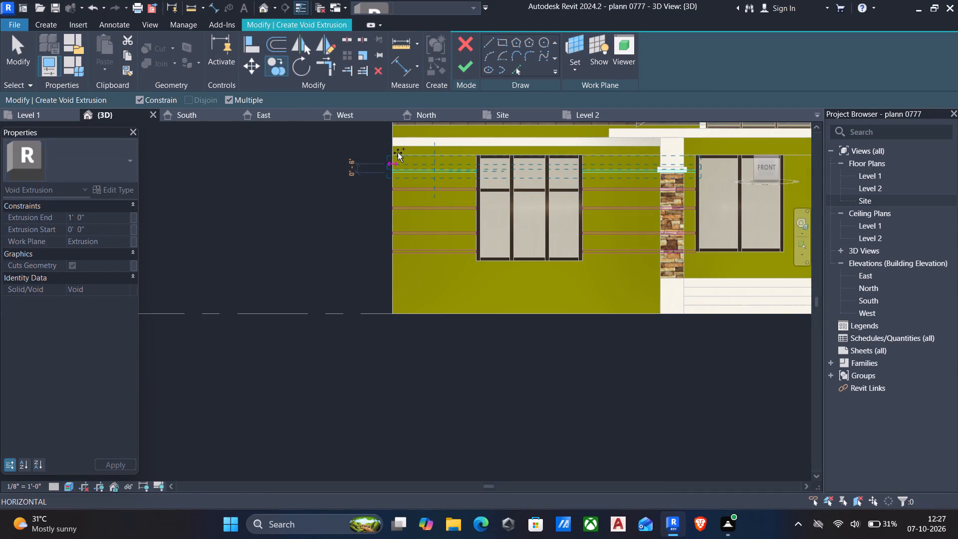
pyautogui.scroll(7, 397, 149)
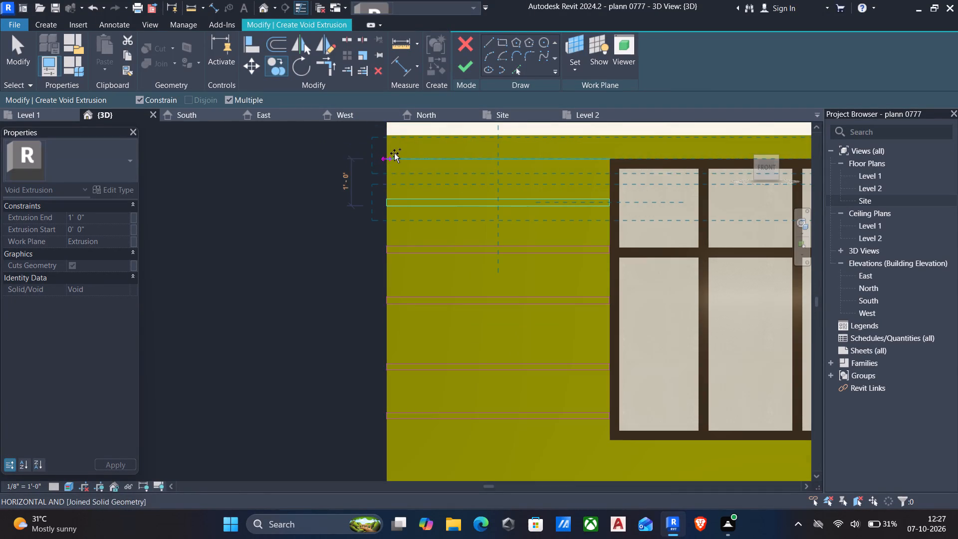
pyautogui.click(395, 154)
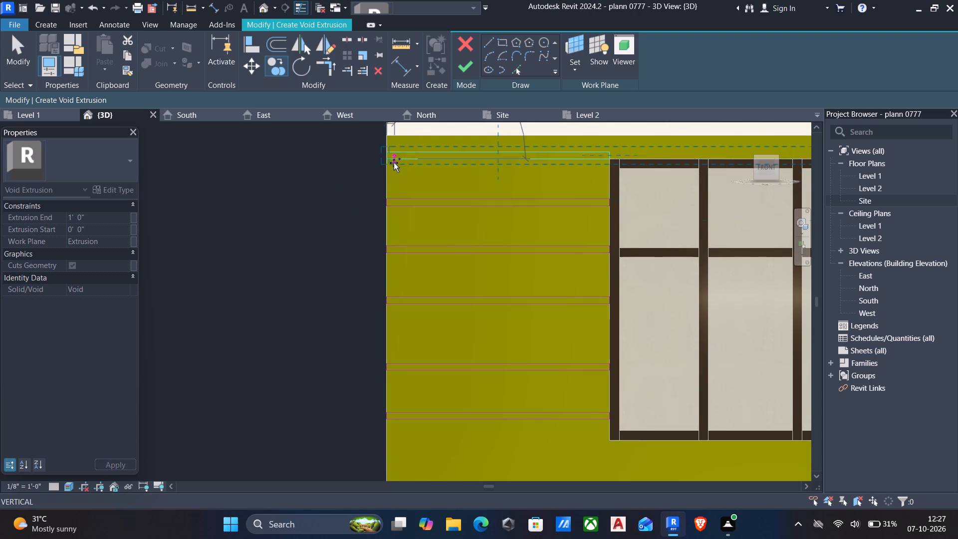
# Nudge the bottom groove rectangle on the left window's outer-corner side down to just above the window frame's bottom edge.
pyautogui.scroll(-4, 393, 178)
pyautogui.press('Escape')
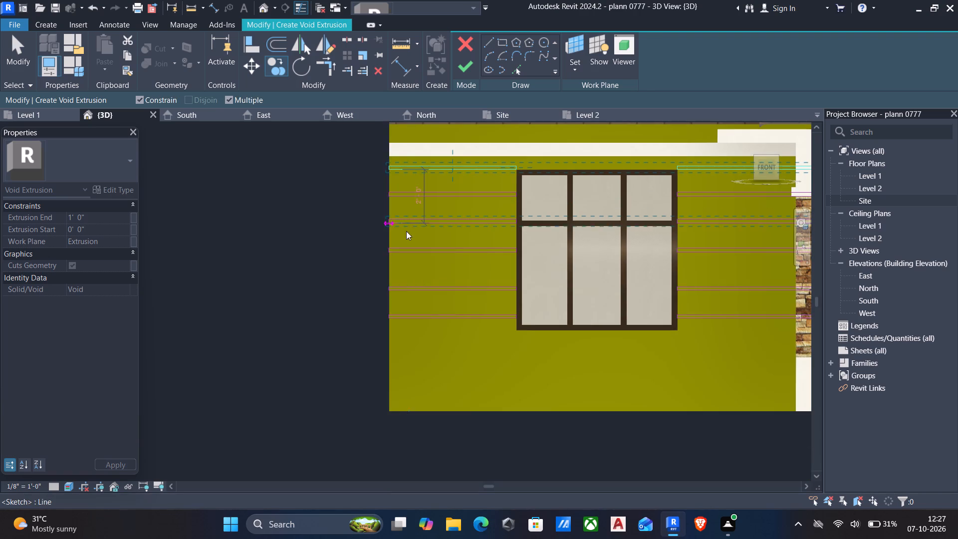
pyautogui.scroll(-1, 466, 287)
pyautogui.press('Escape')
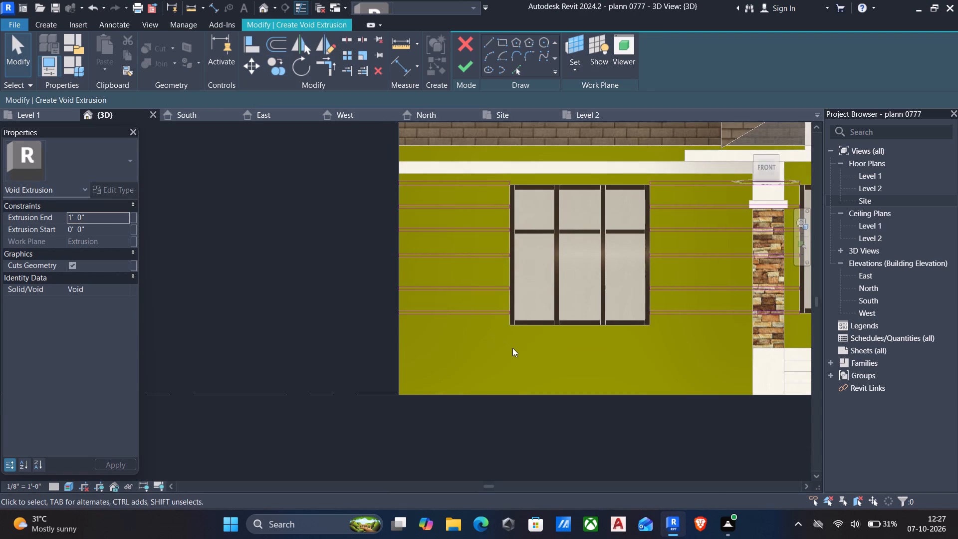
pyautogui.moveTo(512, 348); pyautogui.dragTo(366, 300)
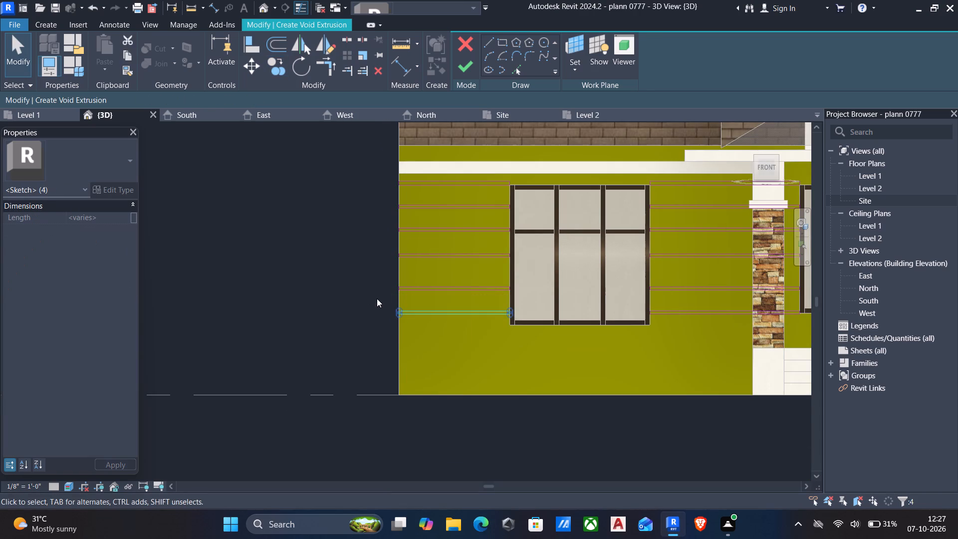
pyautogui.press('Down')
pyautogui.press('Down')
pyautogui.scroll(4, 487, 345)
pyautogui.scroll(5, 543, 342)
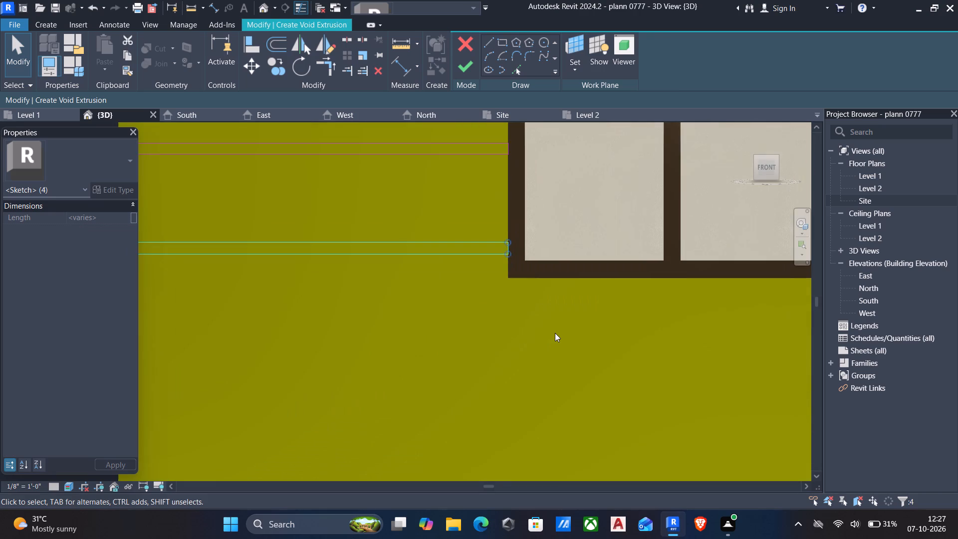
pyautogui.press('Down')
pyautogui.press('Down')
pyautogui.press('Down')
pyautogui.press('Down')
pyautogui.press('Down')
pyautogui.press('Down')
pyautogui.press('Down')
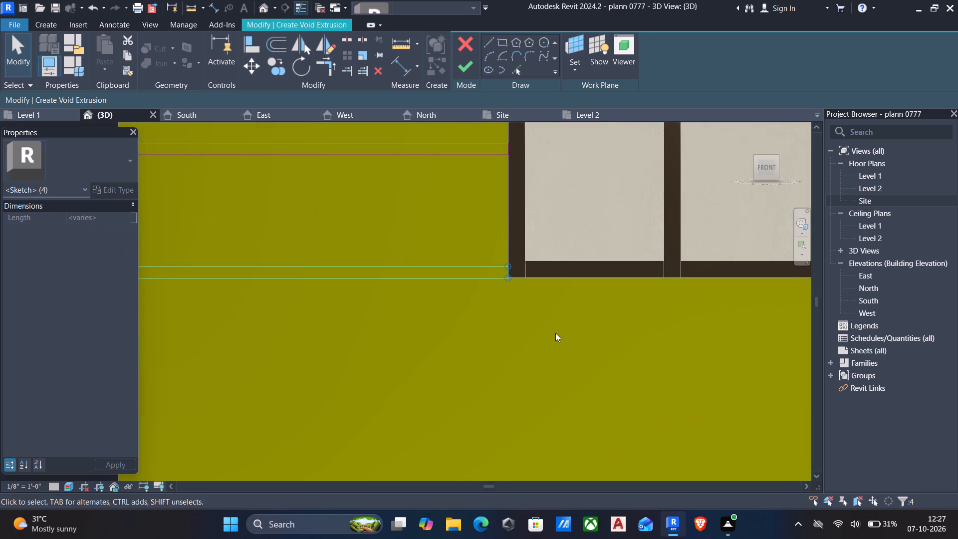
pyautogui.press('Down')
pyautogui.scroll(-1, 555, 333)
pyautogui.press('Up')
pyautogui.press('Up')
pyautogui.press('Up')
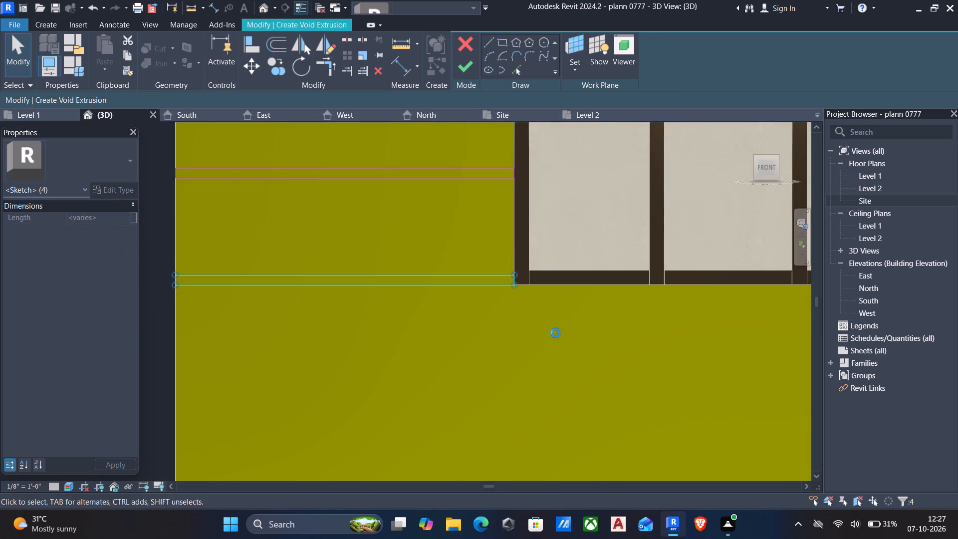
pyautogui.press('Up')
pyautogui.press('Down')
pyautogui.press('Down')
pyautogui.press('Down')
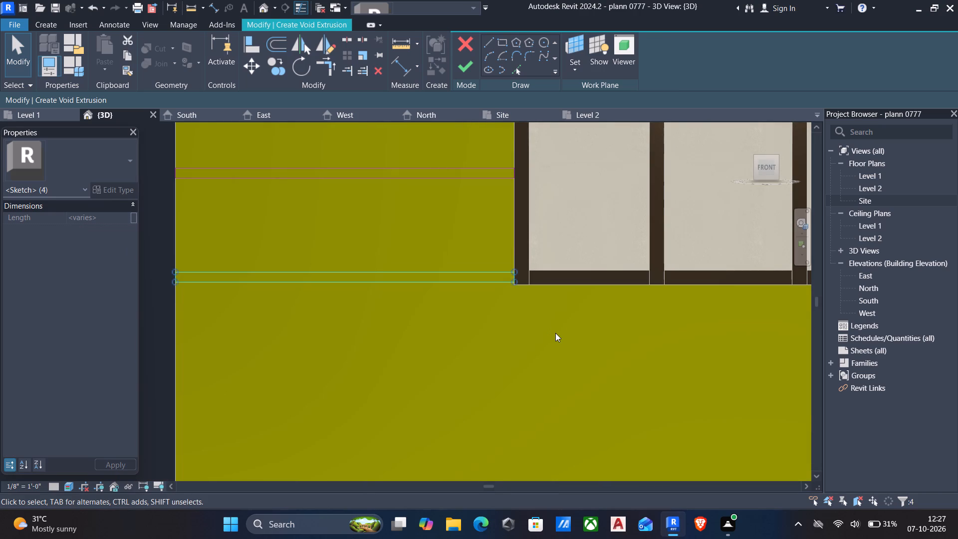
pyautogui.press('Up')
# Nudge the bottom groove rectangle between the left window and the first porch window down to the left window frame's bottom edge.
pyautogui.press('Escape')
pyautogui.scroll(-5, 587, 342)
pyautogui.moveTo(579, 351); pyautogui.dragTo(431, 337, button='middle')
pyautogui.scroll(2, 456, 331)
pyautogui.scroll(-2, 554, 320)
pyautogui.moveTo(535, 331); pyautogui.dragTo(390, 321, button='middle')
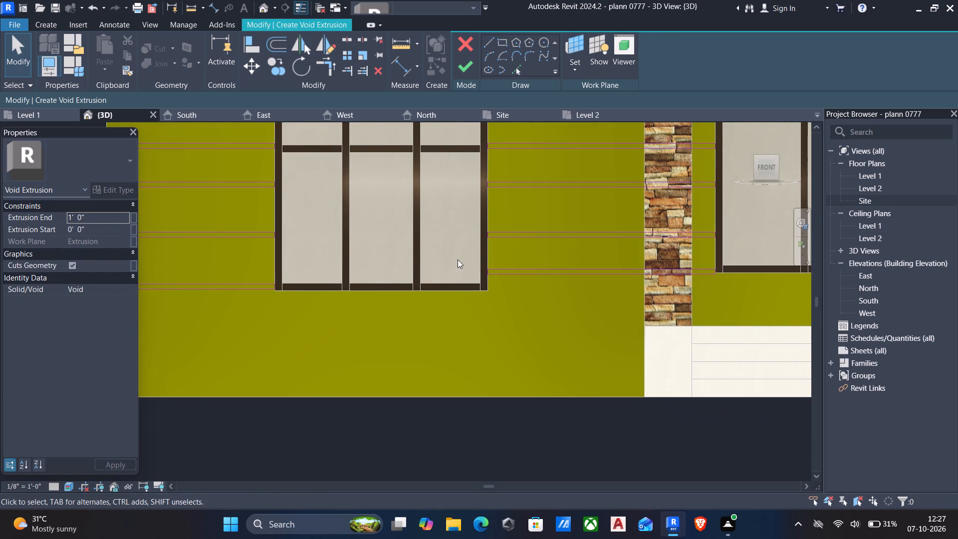
pyautogui.moveTo(458, 257); pyautogui.dragTo(761, 311)
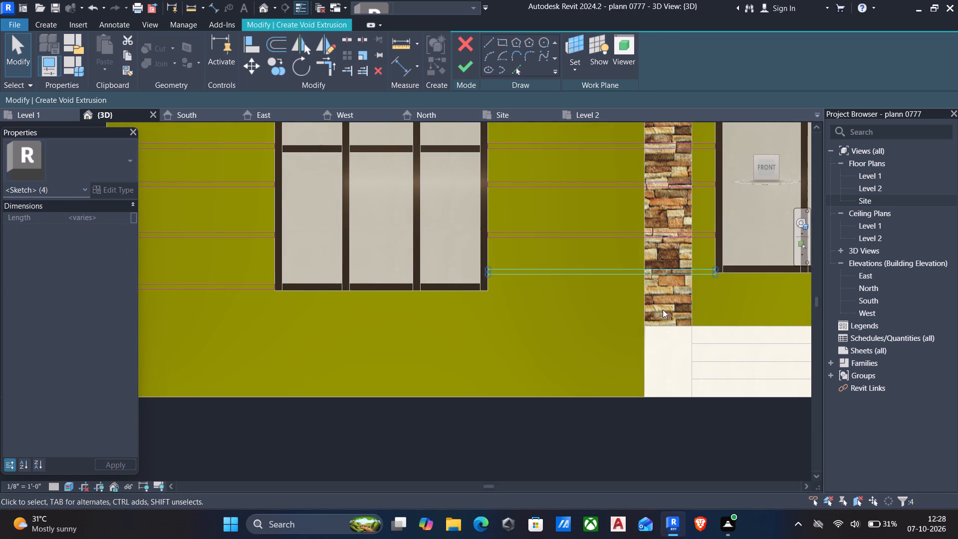
pyautogui.press('Down')
pyautogui.press('Down')
pyautogui.press('Down')
pyautogui.press('Down')
pyautogui.press('Down')
pyautogui.press('Down')
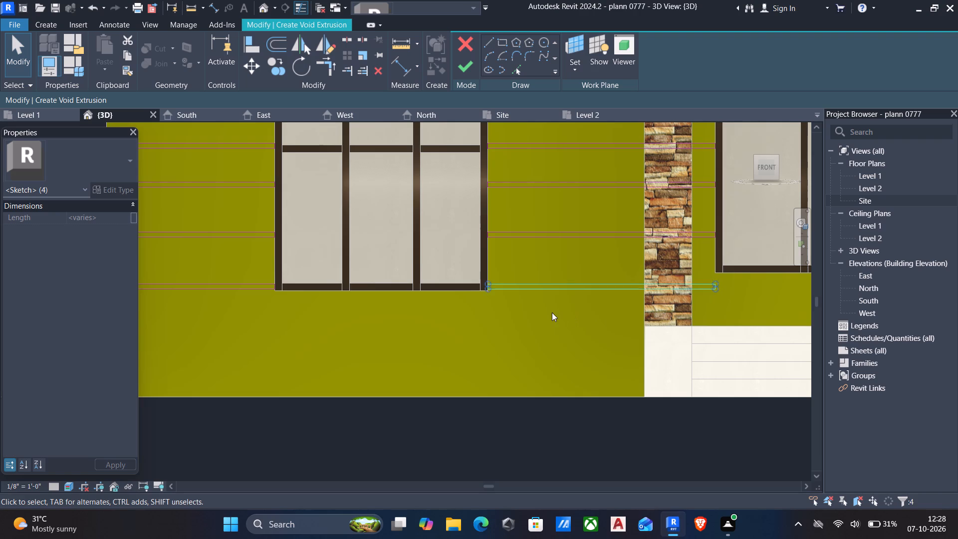
pyautogui.scroll(4, 551, 312)
pyautogui.press('Up')
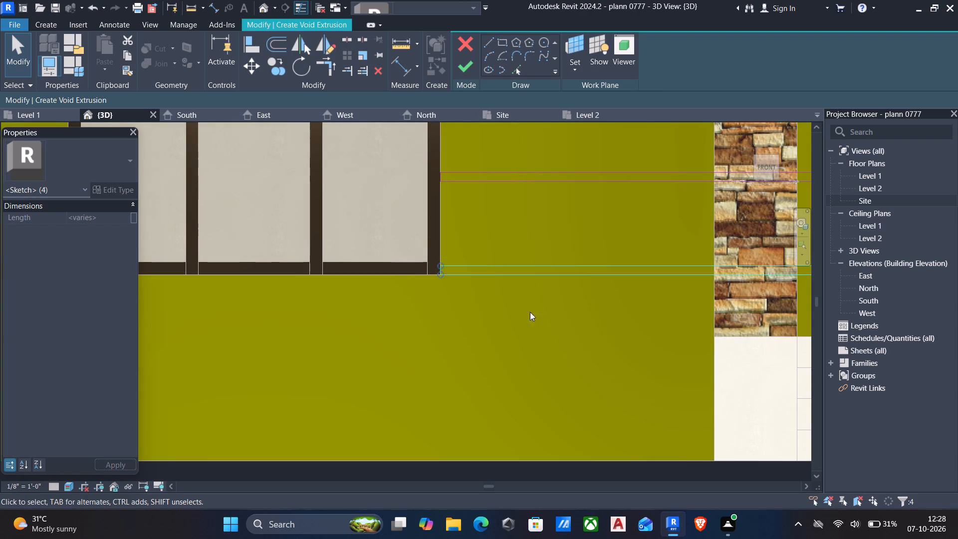
pyautogui.scroll(4, 493, 303)
pyautogui.press('Up')
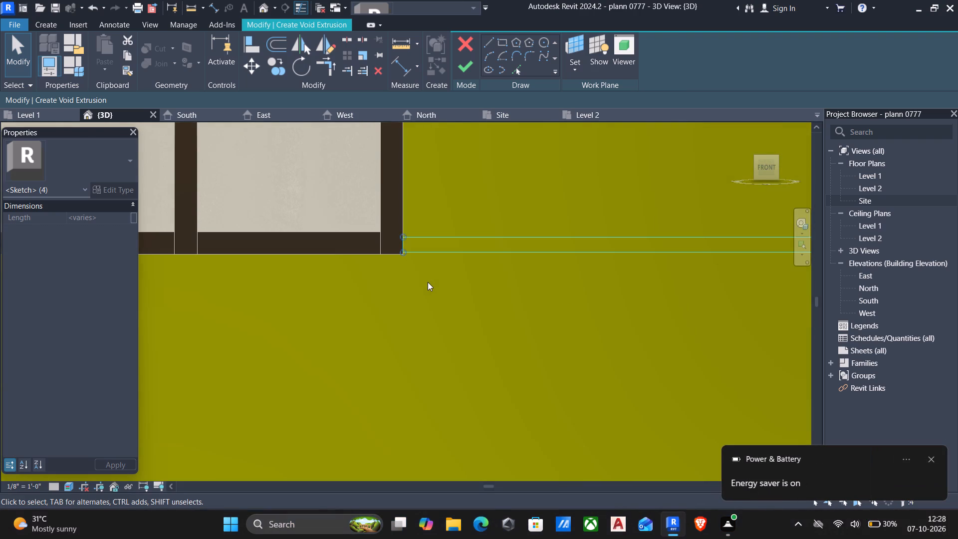
pyautogui.press('Escape')
# Nudge the second groove from the bottom on the outer-corner side down three increments, closer to the bottom groove.
pyautogui.scroll(-5, 448, 290)
pyautogui.scroll(-3, 411, 326)
pyautogui.moveTo(412, 330); pyautogui.dragTo(576, 315, button='middle')
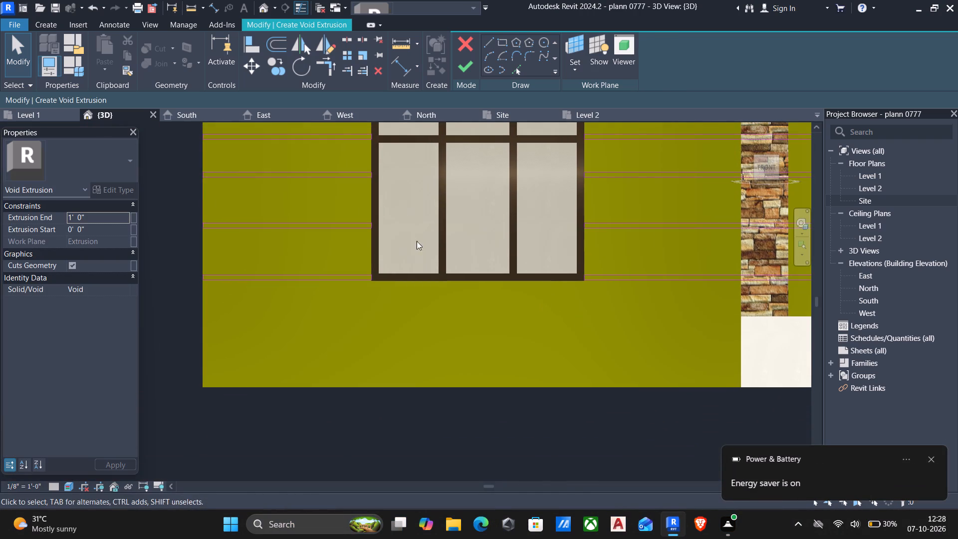
pyautogui.moveTo(180, 209); pyautogui.dragTo(403, 267)
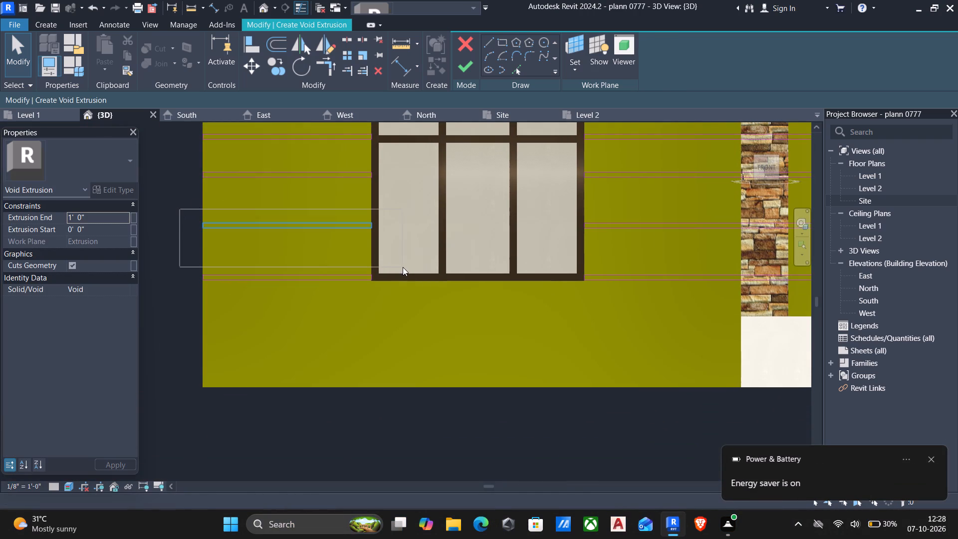
pyautogui.moveTo(403, 267); pyautogui.dragTo(412, 254)
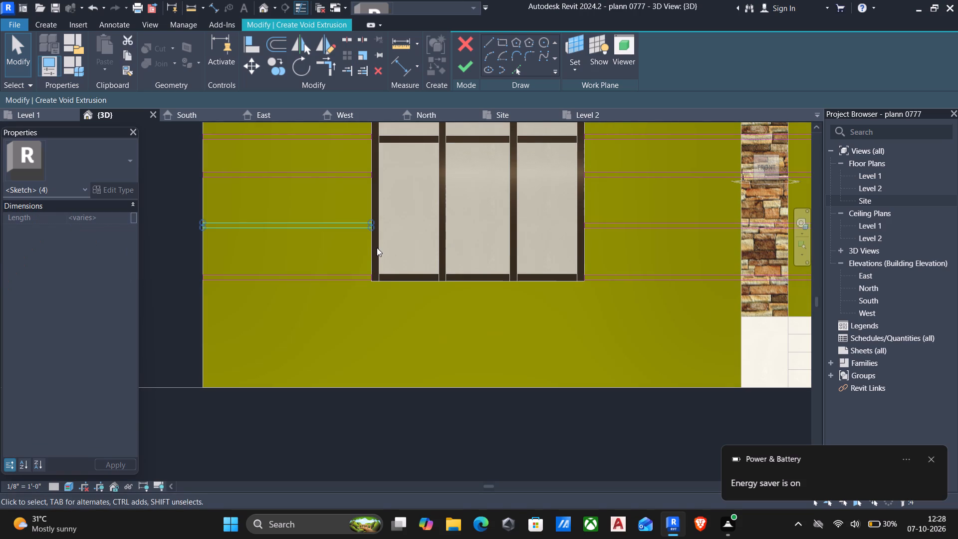
pyautogui.press('Down')
pyautogui.press('Down')
pyautogui.press('Down')
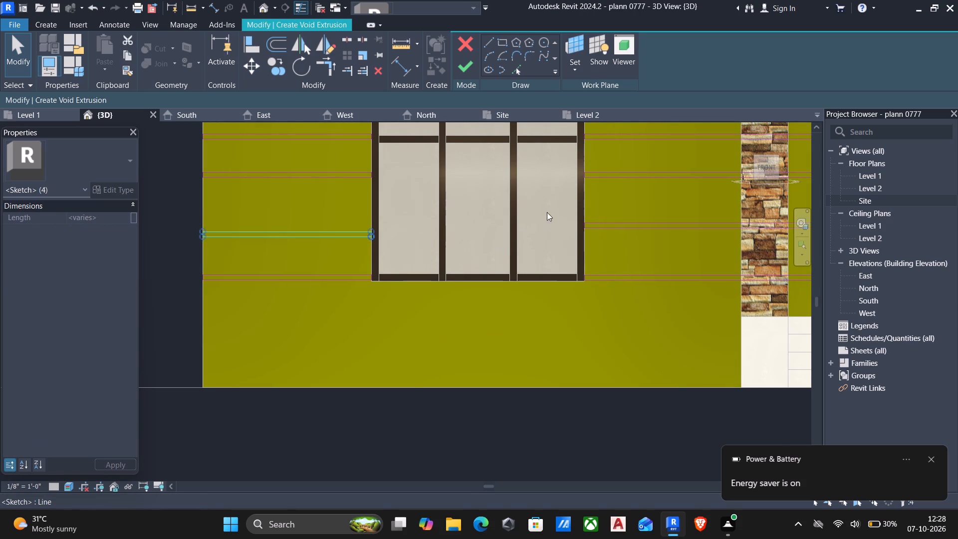
# Nudge the second groove from the bottom on the column side down to line up with its outer-corner counterpart.
pyautogui.moveTo(580, 206); pyautogui.dragTo(806, 247)
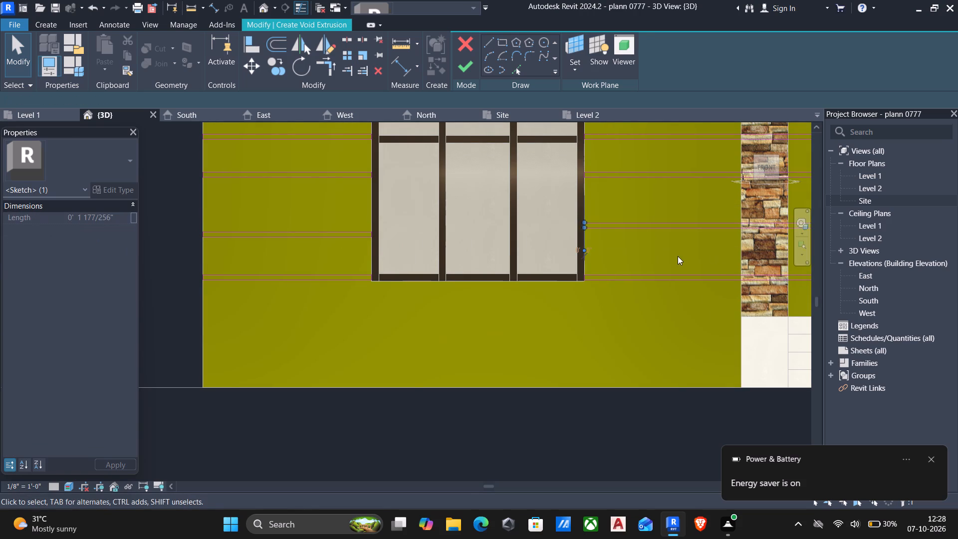
pyautogui.scroll(-4, 652, 262)
pyautogui.moveTo(647, 273); pyautogui.dragTo(616, 278, button='middle')
pyautogui.scroll(1, 633, 275)
pyautogui.moveTo(539, 217); pyautogui.dragTo(558, 220)
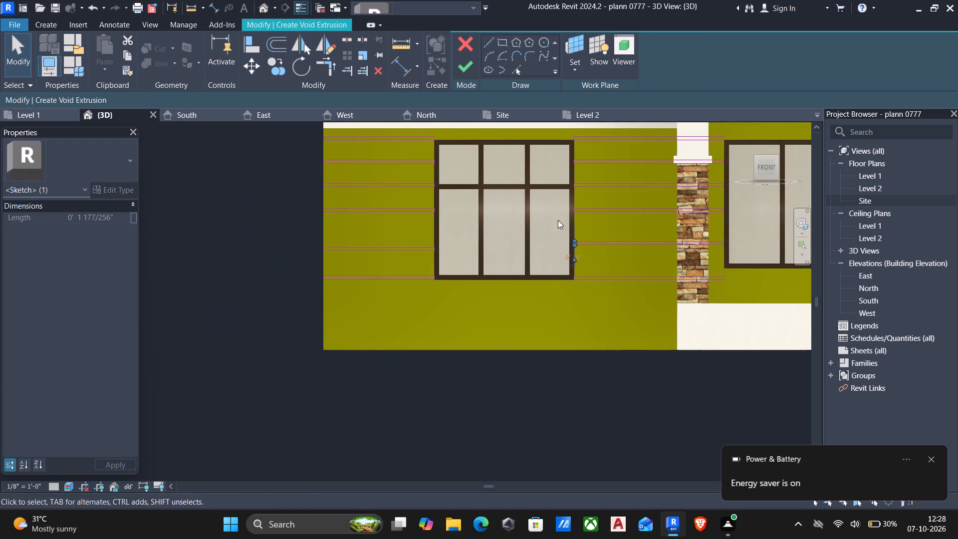
pyautogui.moveTo(558, 220); pyautogui.dragTo(749, 254)
pyautogui.press('Down')
pyautogui.press('Down')
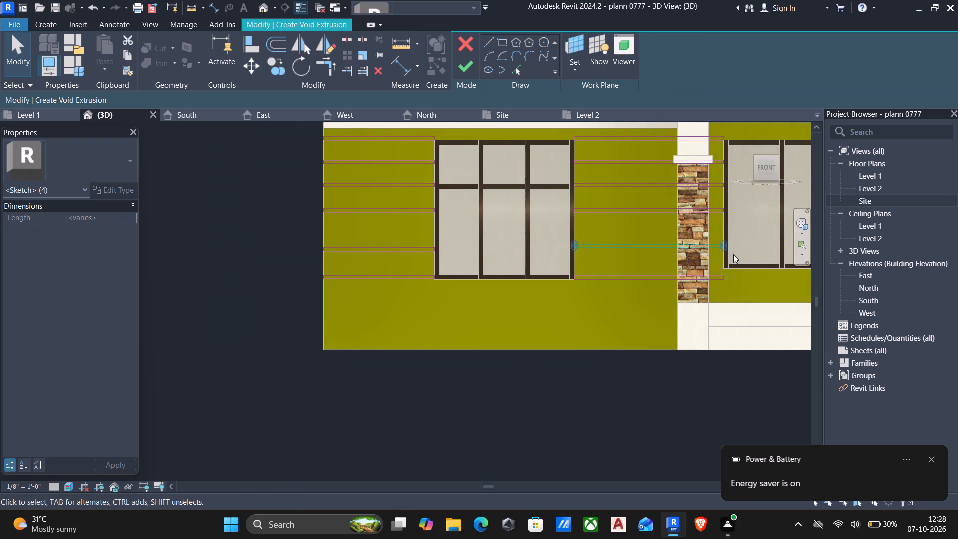
pyautogui.press('Down')
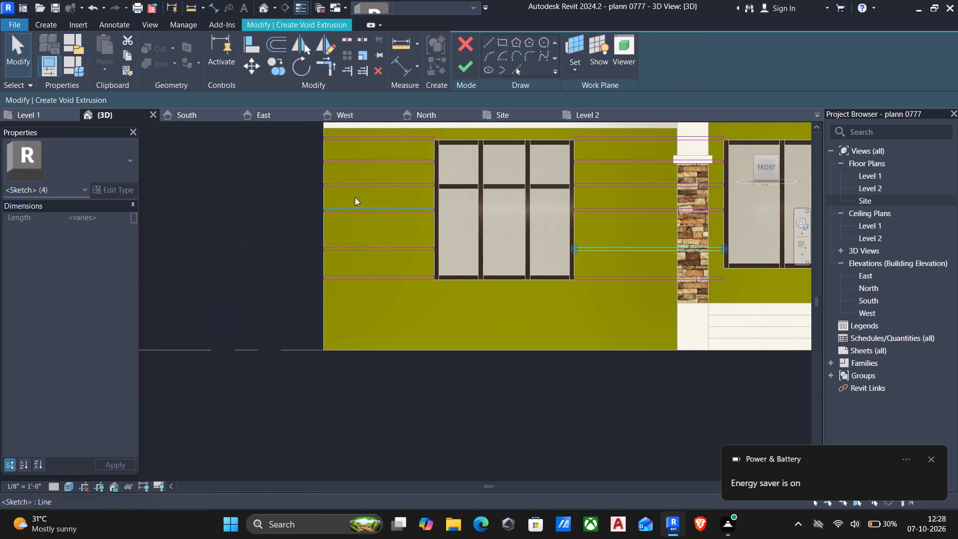
# Nudge the third groove from the bottom on the outer-corner side down eight increments towards the second groove.
pyautogui.moveTo(303, 199); pyautogui.dragTo(479, 233)
pyautogui.press('Down')
pyautogui.press('Down')
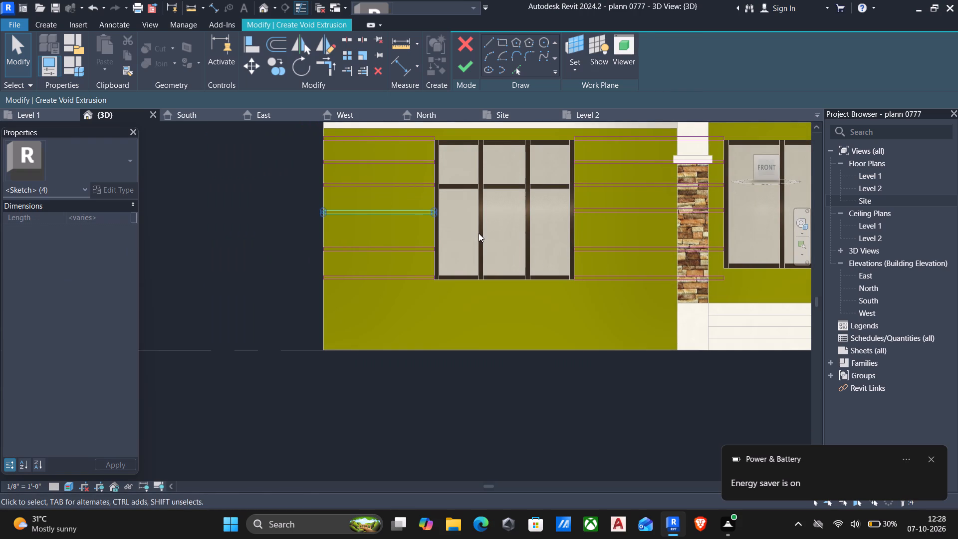
pyautogui.press('Down')
pyautogui.press('Down')
pyautogui.press('Down')
pyautogui.press('Down')
pyautogui.press('Down')
pyautogui.press('Down')
# Nudge the third groove from the bottom on the column side down to about the level of its outer-corner counterpart.
pyautogui.moveTo(553, 204); pyautogui.dragTo(746, 233)
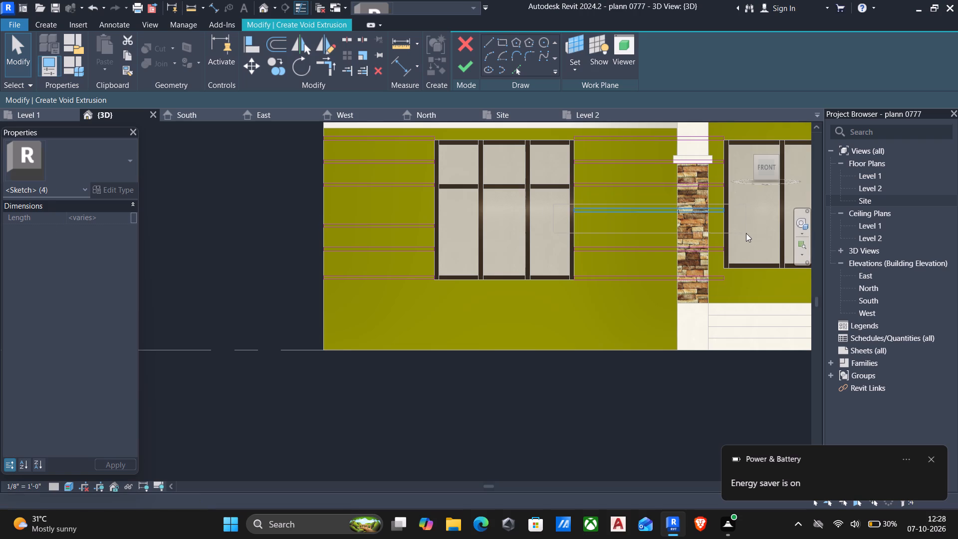
pyautogui.moveTo(746, 233); pyautogui.dragTo(746, 232)
pyautogui.press('Down')
pyautogui.press('Down')
pyautogui.press('Down')
pyautogui.press('Down')
pyautogui.press('Down')
pyautogui.press('Down')
pyautogui.press('Down')
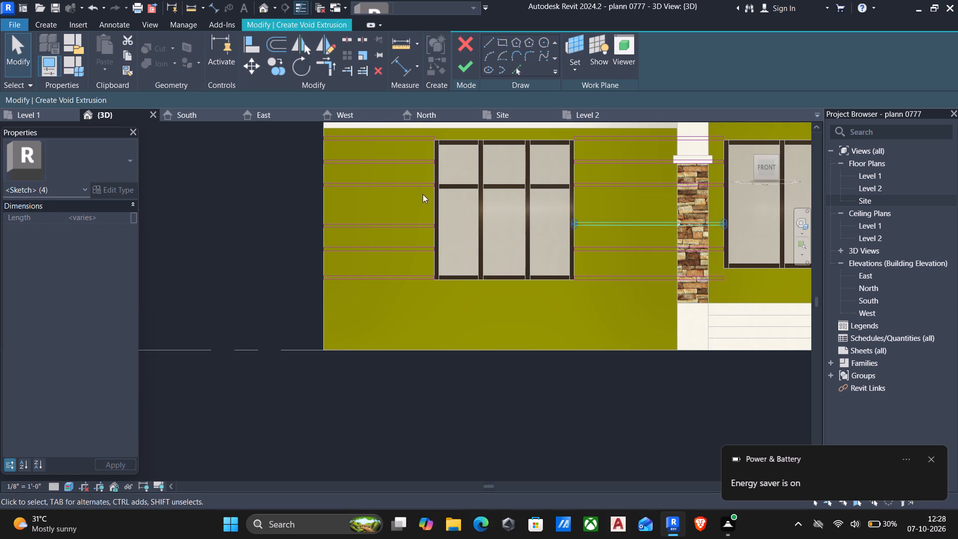
# Nudge the fourth groove from the bottom on the column side down seven increments, below the left window's horizontal mullion.
pyautogui.moveTo(295, 174); pyautogui.dragTo(456, 196)
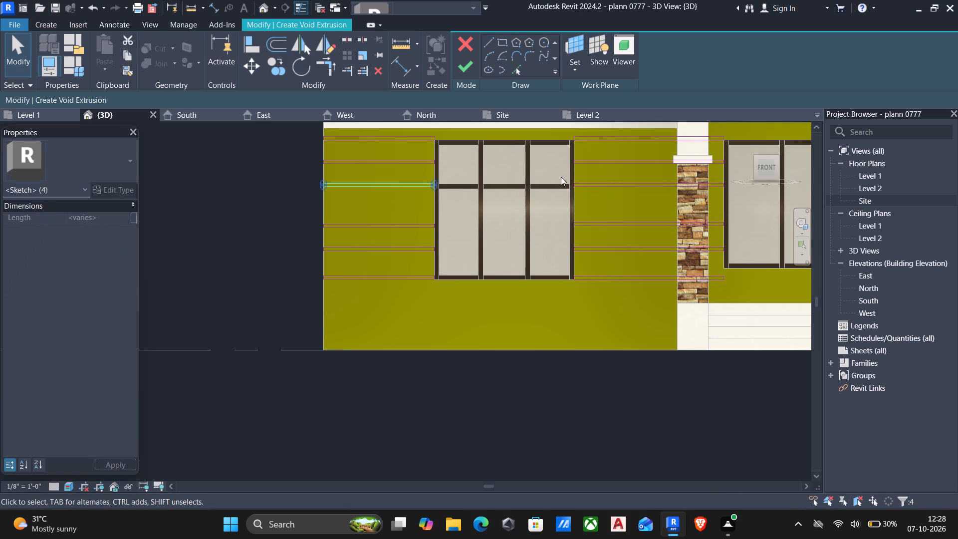
pyautogui.moveTo(561, 175); pyautogui.dragTo(738, 198)
pyautogui.press('Down')
pyautogui.press('Down')
pyautogui.press('Down')
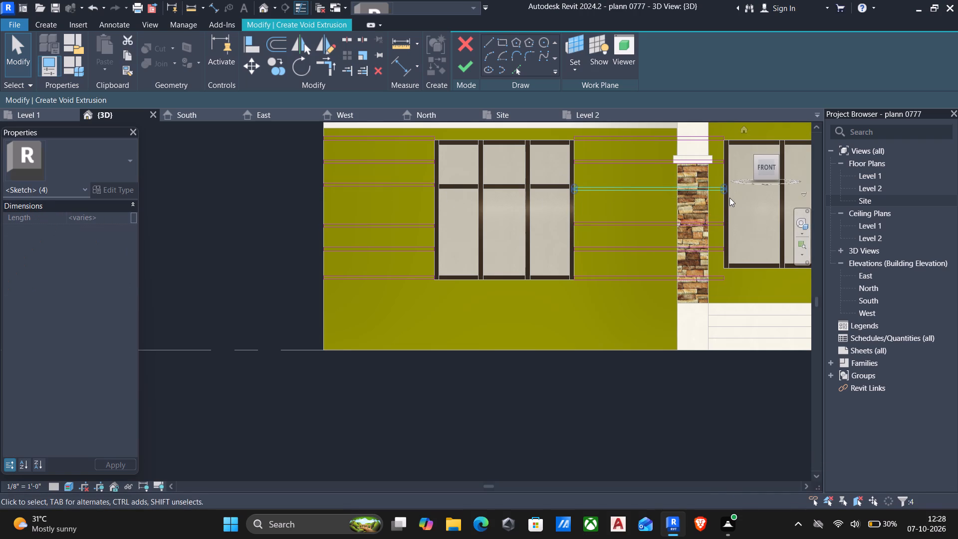
pyautogui.press('Down')
pyautogui.press('Down')
pyautogui.press('Down')
pyautogui.press('Down')
# Nudge the fourth groove from the bottom on the outer-corner side down to about the level of its column-side counterpart.
pyautogui.moveTo(313, 177); pyautogui.dragTo(476, 203)
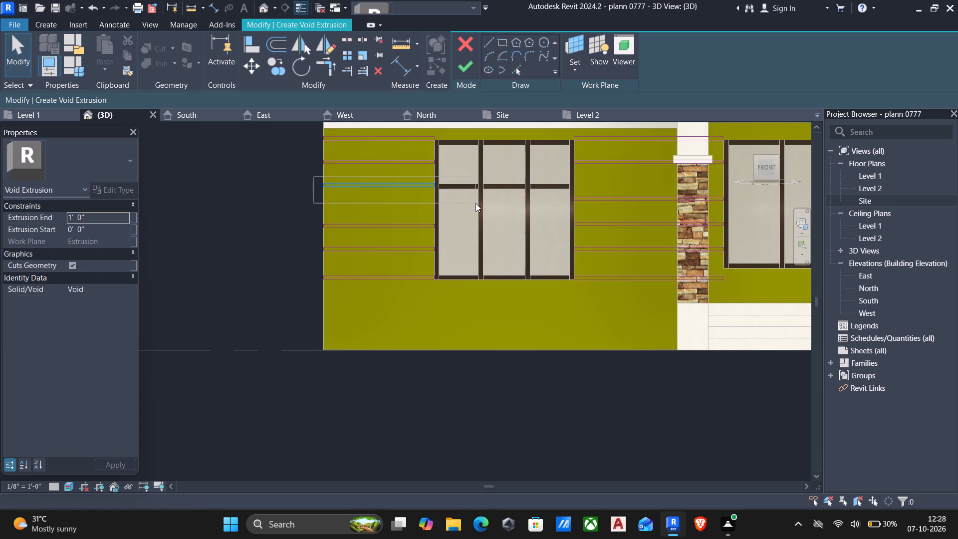
pyautogui.press('Down')
pyautogui.press('Down')
pyautogui.press('Down')
pyautogui.press('Down')
pyautogui.press('Down')
pyautogui.press('Down')
# Nudge the fifth groove from the bottom on the outer-corner side down six increments, partway towards the fourth groove.
pyautogui.moveTo(282, 139); pyautogui.dragTo(421, 151)
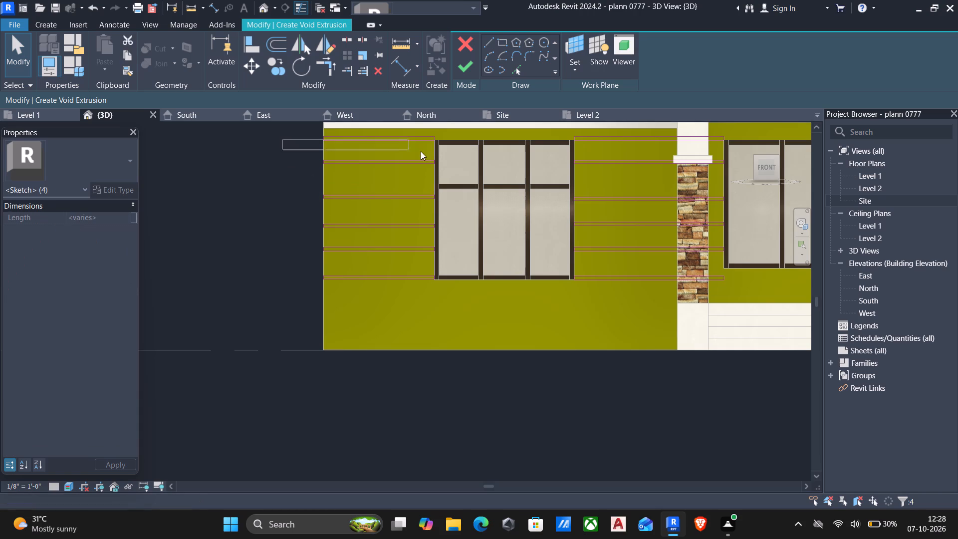
pyautogui.moveTo(421, 151); pyautogui.dragTo(448, 180)
pyautogui.moveTo(314, 151); pyautogui.dragTo(322, 153)
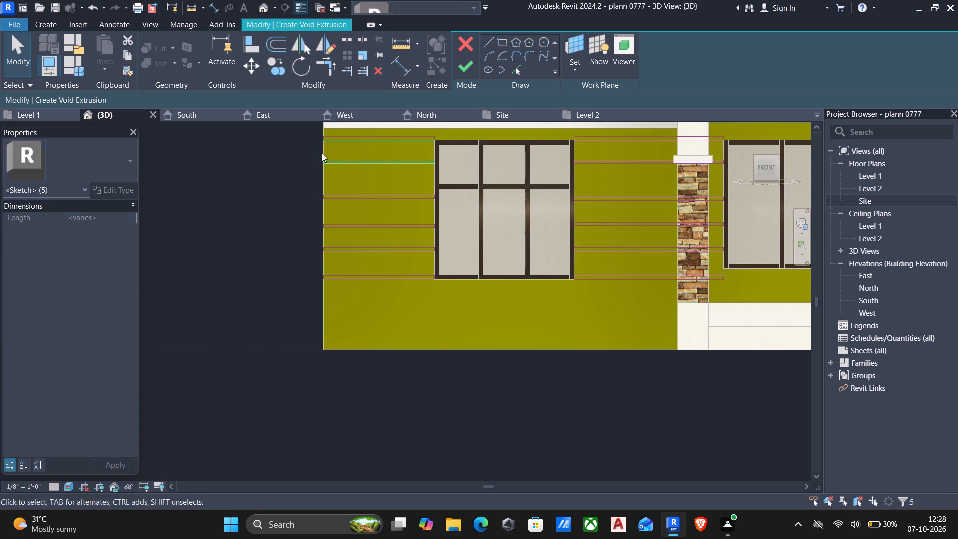
pyautogui.moveTo(322, 153); pyautogui.dragTo(465, 181)
pyautogui.press('Down')
pyautogui.press('Down')
pyautogui.press('Down')
pyautogui.press('Down')
pyautogui.press('Down')
pyautogui.press('Down')
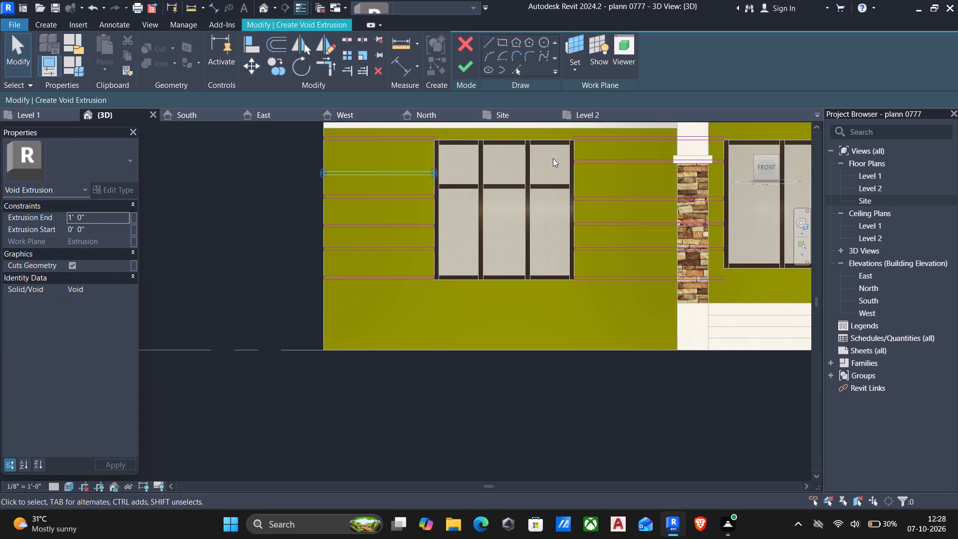
# Nudge the fifth groove from the bottom on the column side down to about the level of its outer-corner counterpart.
pyautogui.moveTo(554, 152); pyautogui.dragTo(739, 192)
pyautogui.press('Down')
pyautogui.press('Down')
pyautogui.press('Down')
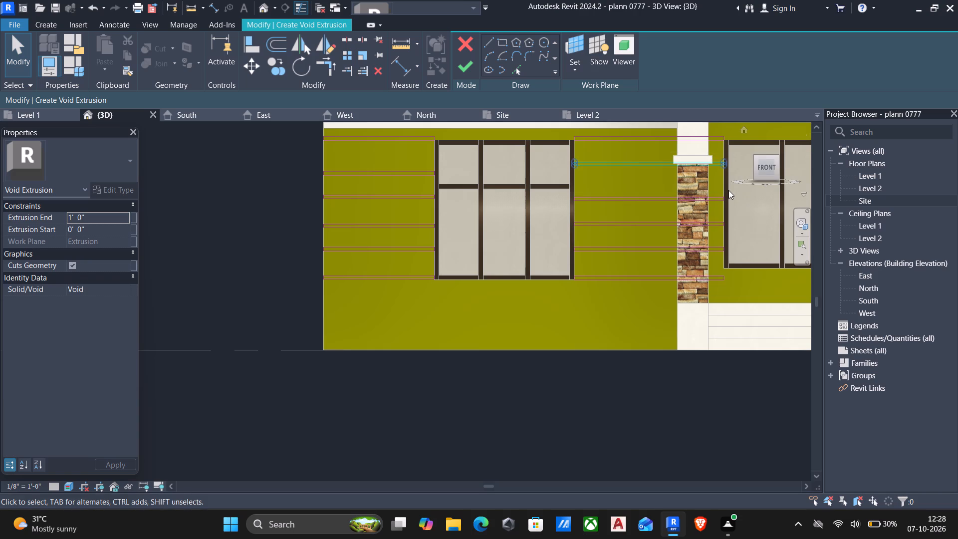
pyautogui.press('Down')
pyautogui.press('Down')
# Nudge the top groove on the outer-corner side down four increments, below the left window's top edge.
pyautogui.scroll(-2, 379, 159)
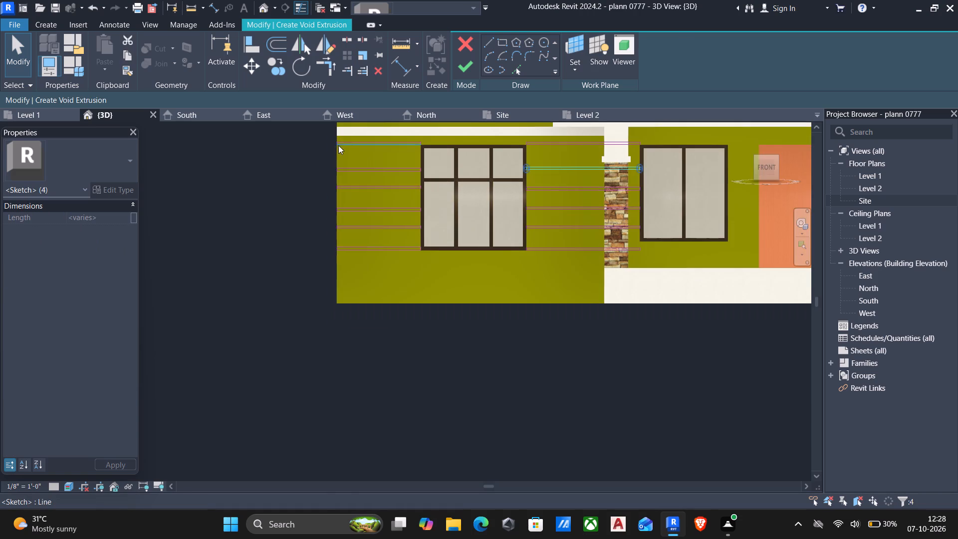
pyautogui.moveTo(328, 137); pyautogui.dragTo(430, 153)
pyautogui.press('Down')
pyautogui.press('Down')
pyautogui.press('Down')
pyautogui.press('Down')
# Nudge the top groove on the column side down four increments, towards the level of its outer-corner counterpart.
pyautogui.moveTo(505, 133); pyautogui.dragTo(605, 160)
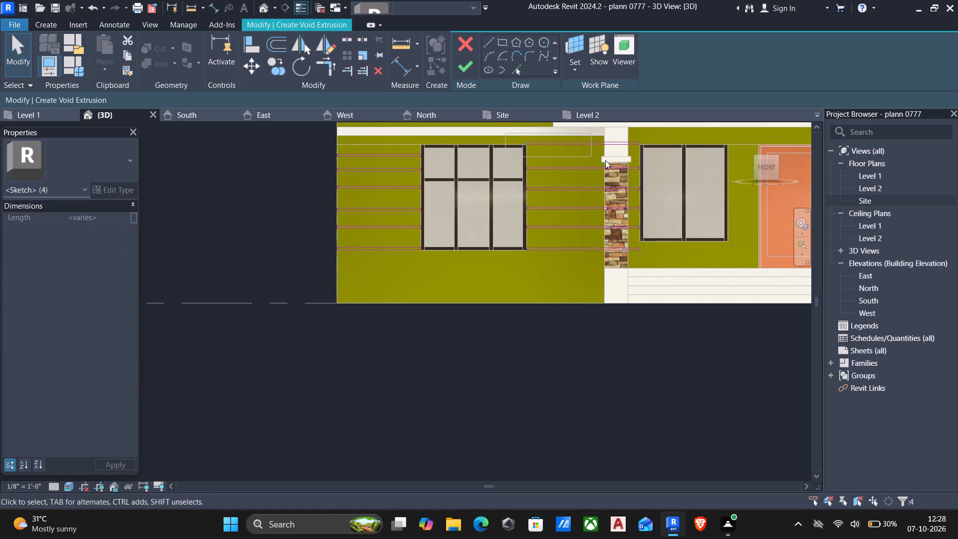
pyautogui.moveTo(605, 160); pyautogui.dragTo(677, 173)
pyautogui.moveTo(502, 132); pyautogui.dragTo(690, 169)
pyautogui.moveTo(491, 128); pyautogui.dragTo(568, 163)
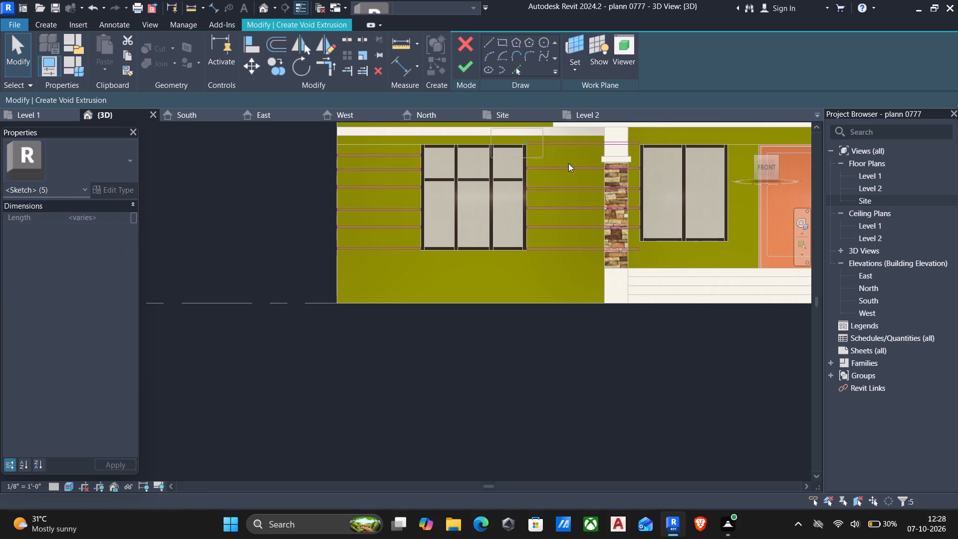
pyautogui.moveTo(568, 163); pyautogui.dragTo(650, 157)
pyautogui.press('Down')
pyautogui.press('Down')
pyautogui.press('Down')
pyautogui.press('Down')
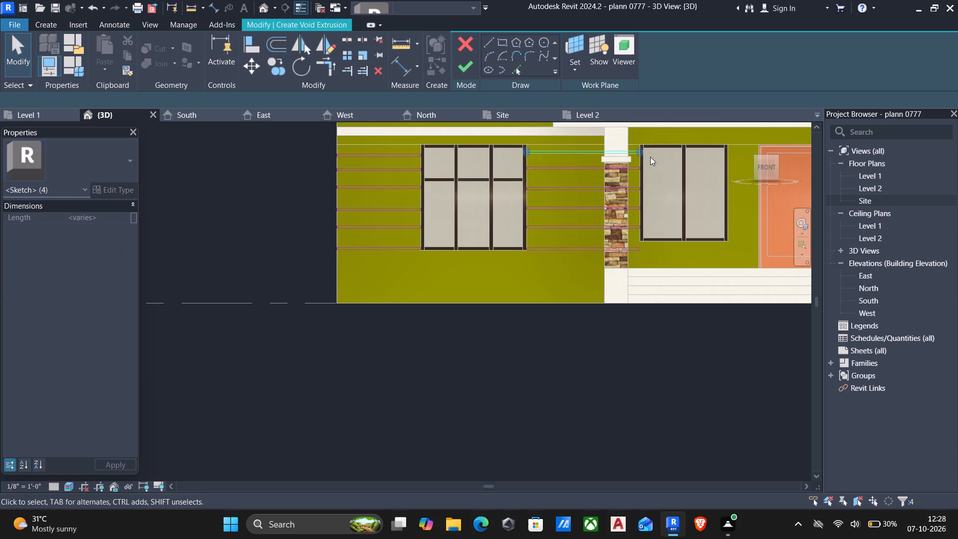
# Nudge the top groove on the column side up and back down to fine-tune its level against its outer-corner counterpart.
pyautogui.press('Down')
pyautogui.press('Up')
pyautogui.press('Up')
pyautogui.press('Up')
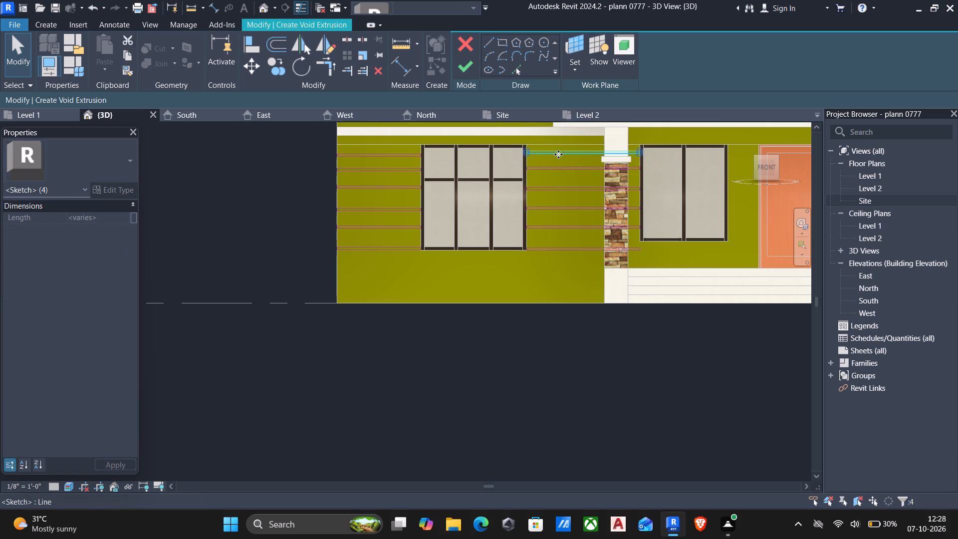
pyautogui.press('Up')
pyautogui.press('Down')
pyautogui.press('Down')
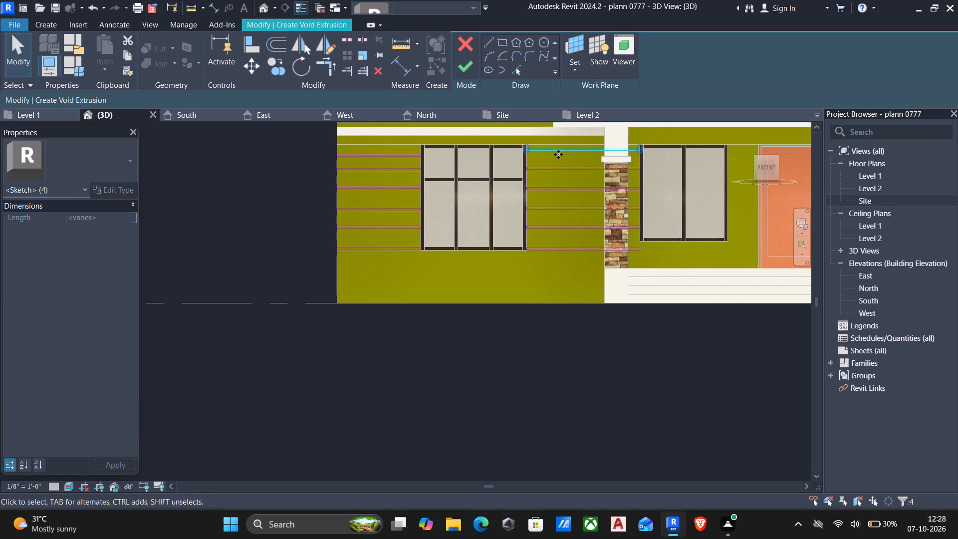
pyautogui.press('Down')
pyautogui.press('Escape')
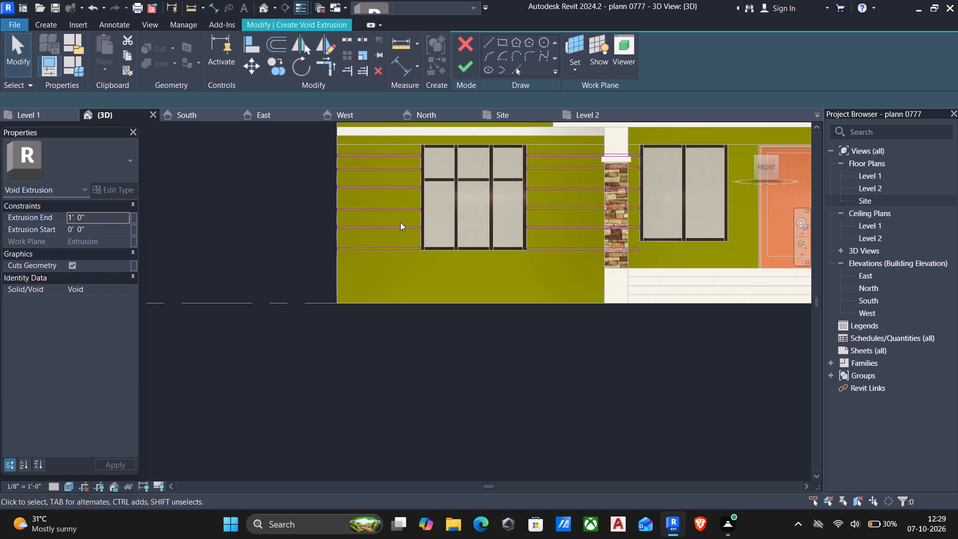
# Align the lower edge of the bottom groove on the column side with the bottom groove's lower edge on the outer-corner side.
pyautogui.write('al')
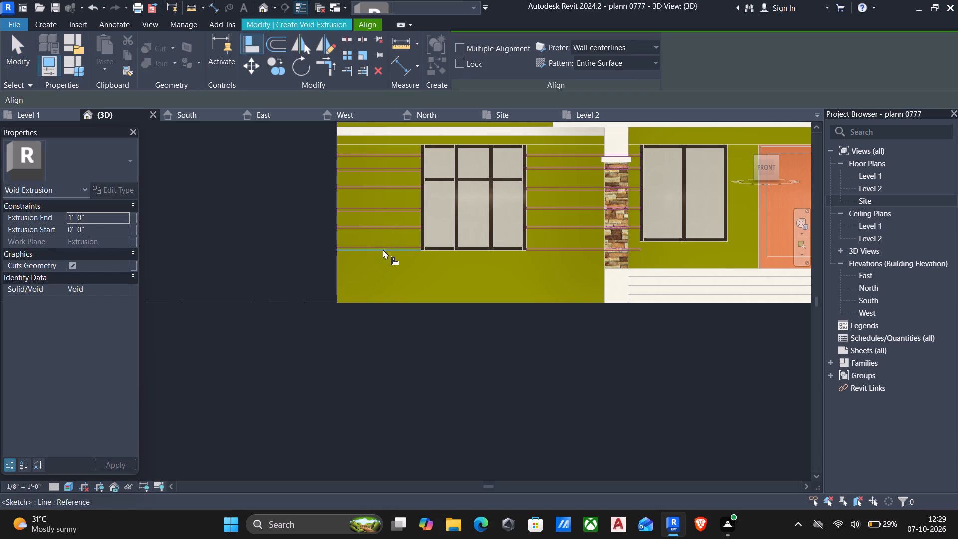
pyautogui.scroll(5, 716, 272)
pyautogui.scroll(-4, 347, 311)
pyautogui.moveTo(347, 311); pyautogui.dragTo(400, 304, button='middle')
pyautogui.click(256, 256)
pyautogui.scroll(1, 403, 269)
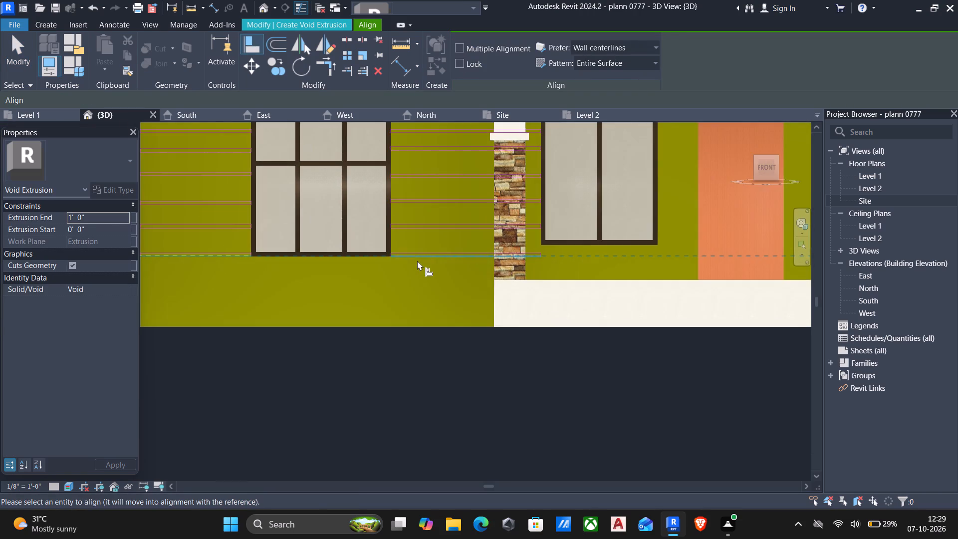
pyautogui.scroll(7, 417, 261)
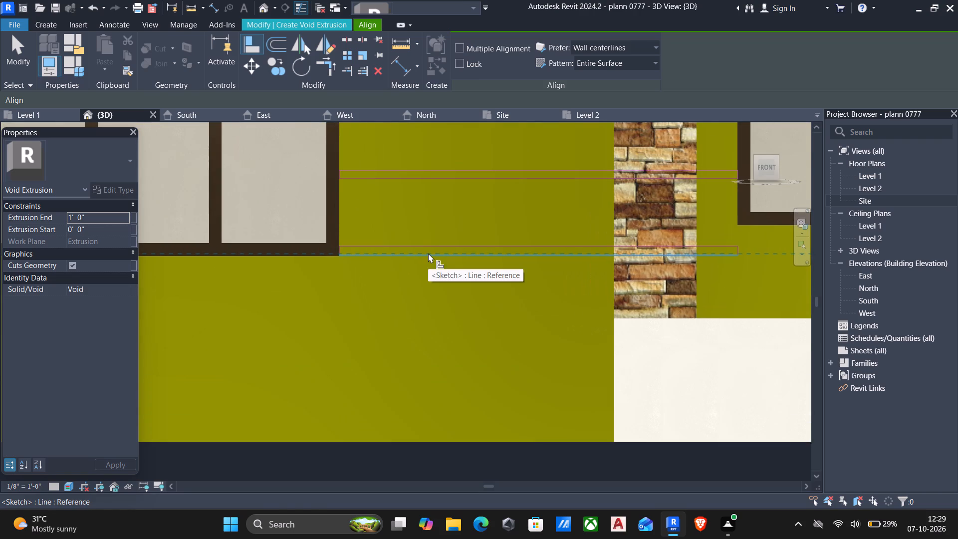
pyautogui.click(428, 254)
pyautogui.scroll(-7, 403, 266)
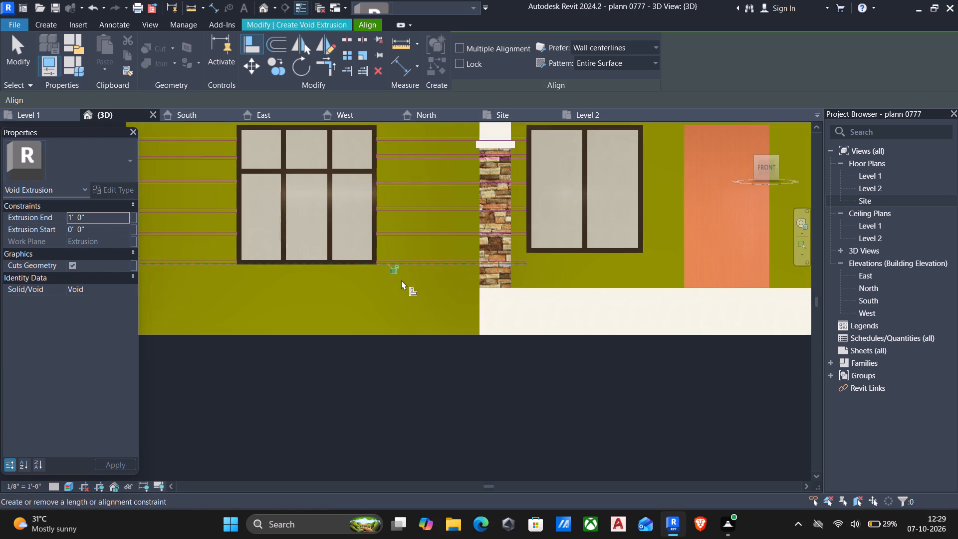
# Align the lower edge of the second groove from the bottom on the column side with its outer-corner counterpart.
pyautogui.moveTo(401, 280); pyautogui.dragTo(476, 279, button='middle')
pyautogui.click(268, 237)
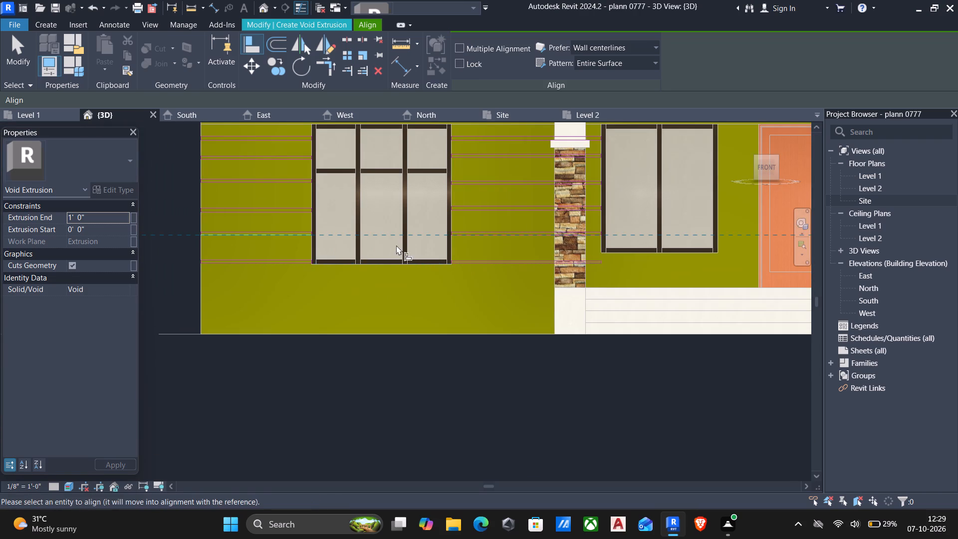
pyautogui.scroll(7, 483, 231)
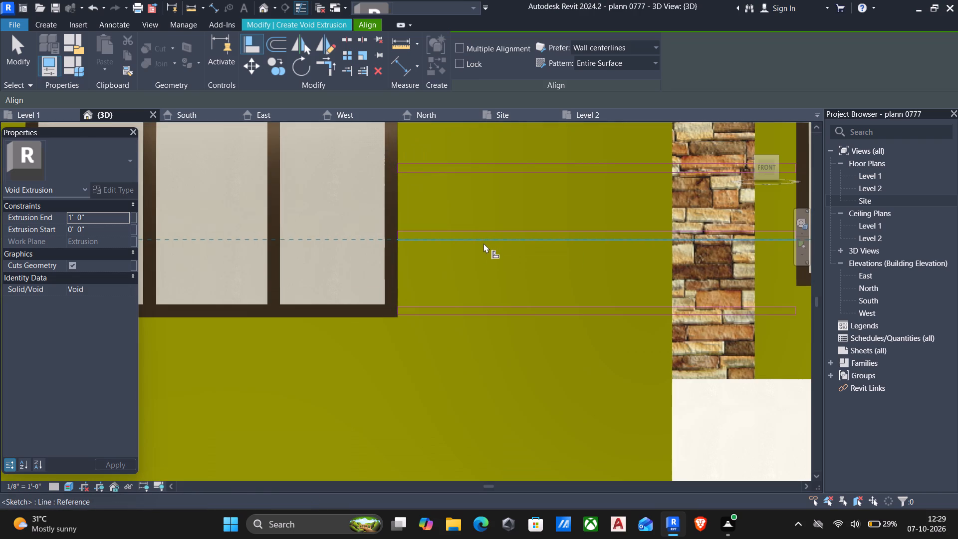
pyautogui.click(483, 243)
pyautogui.scroll(-3, 444, 187)
pyautogui.moveTo(442, 199); pyautogui.dragTo(525, 222, button='middle')
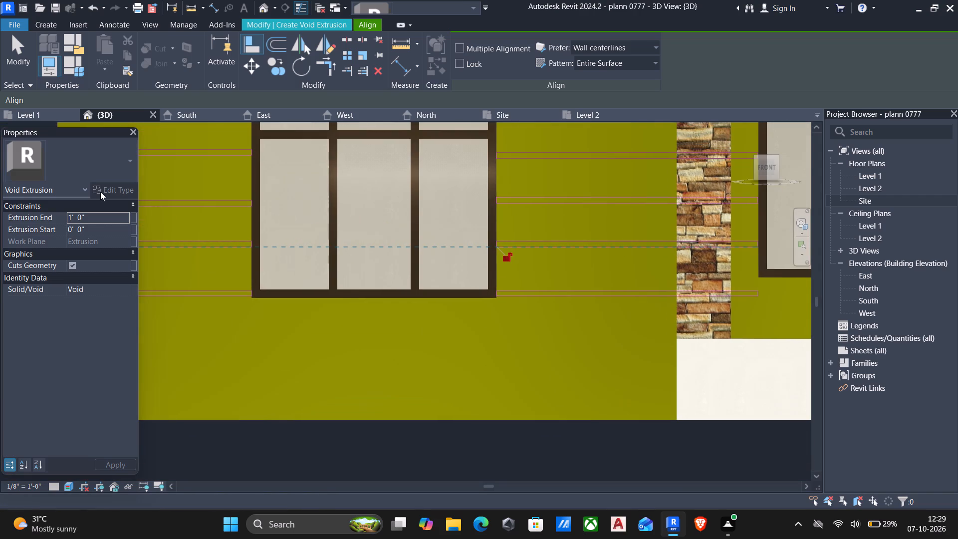
# Align the lower edges of the third and fourth grooves from the bottom on the column side with their outer-corner counterparts.
pyautogui.click(207, 208)
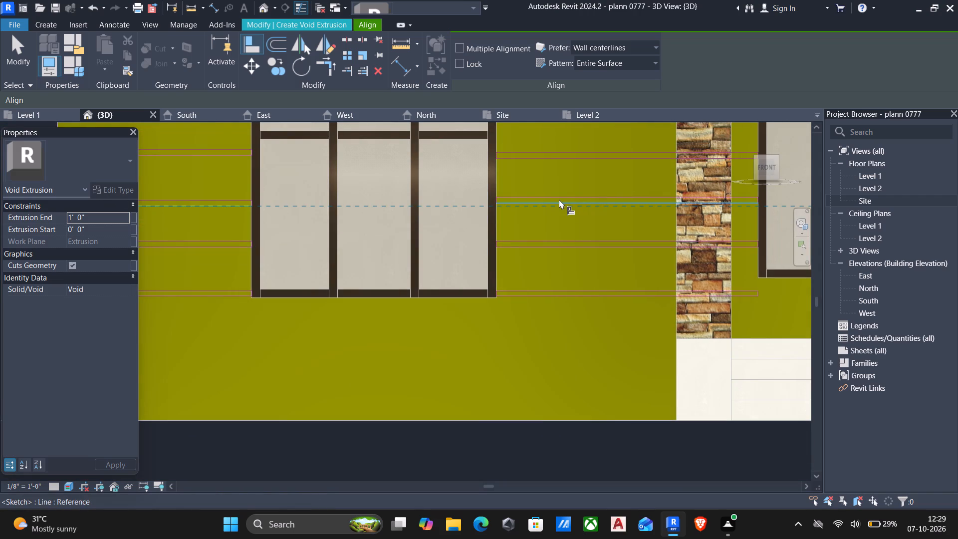
pyautogui.click(556, 203)
pyautogui.scroll(-3, 526, 227)
pyautogui.scroll(-3, 480, 221)
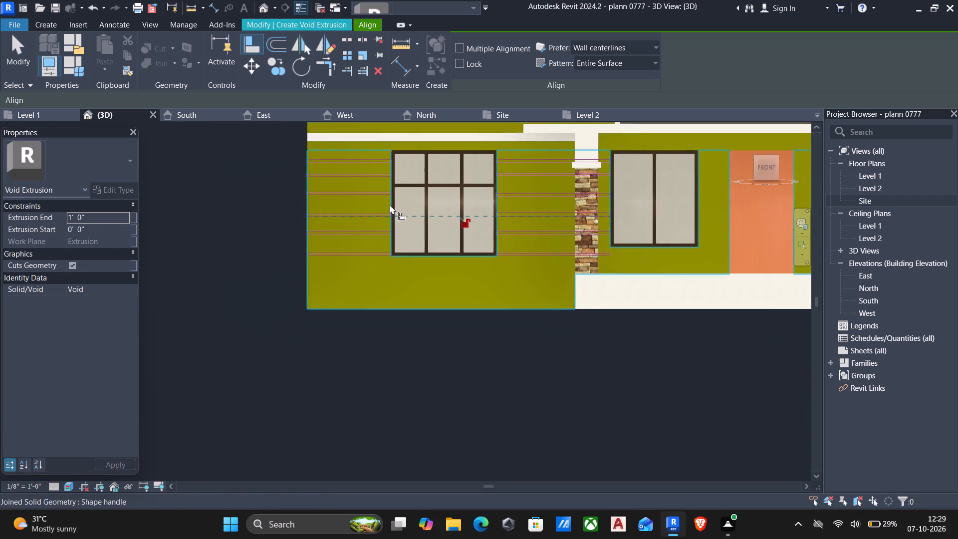
pyautogui.scroll(3, 367, 195)
pyautogui.click(358, 193)
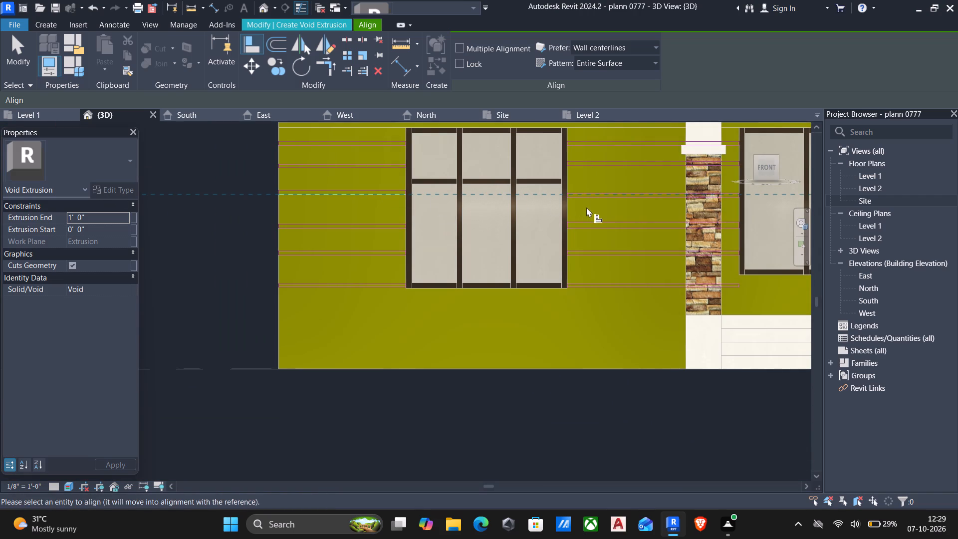
pyautogui.click(579, 197)
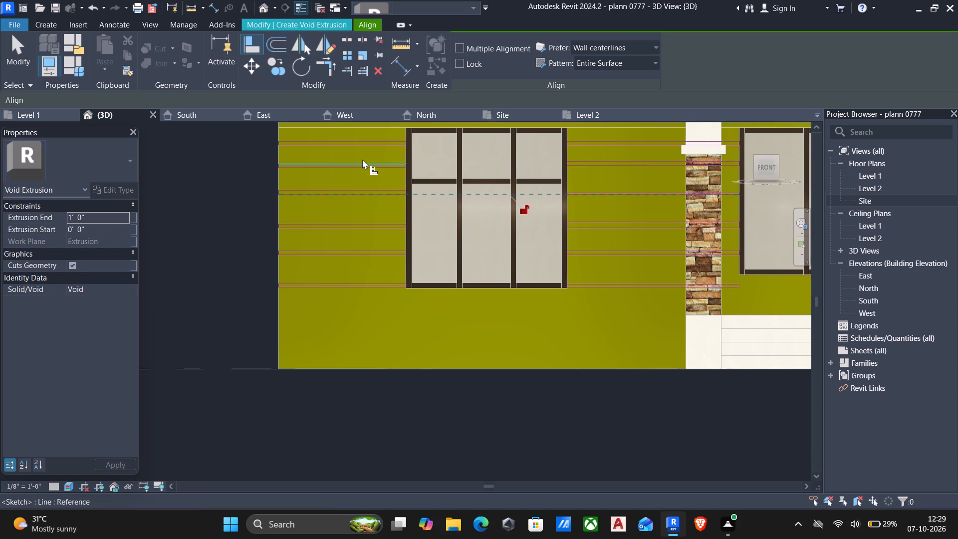
# Align the lower edges of the fifth and top grooves on the column side with their outer-corner counterparts.
pyautogui.click(363, 166)
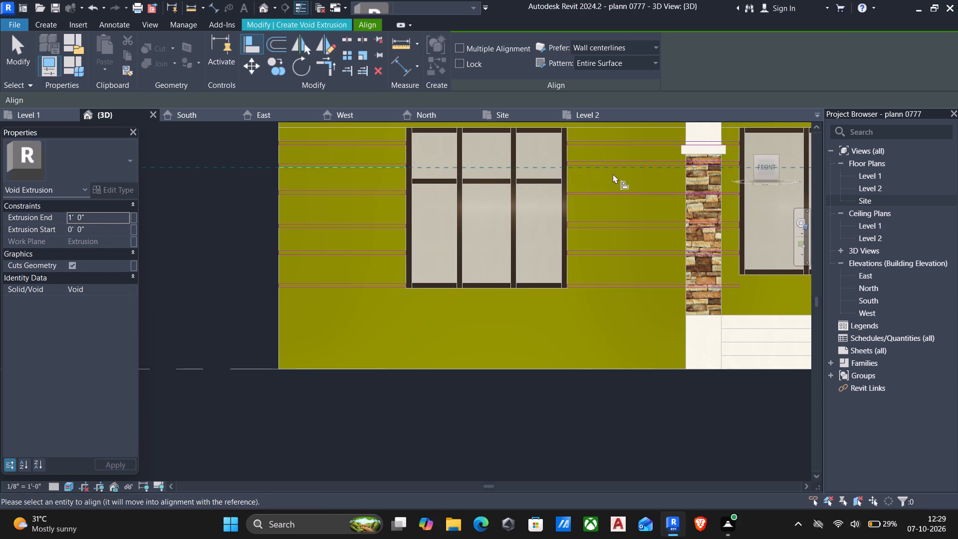
pyautogui.click(614, 164)
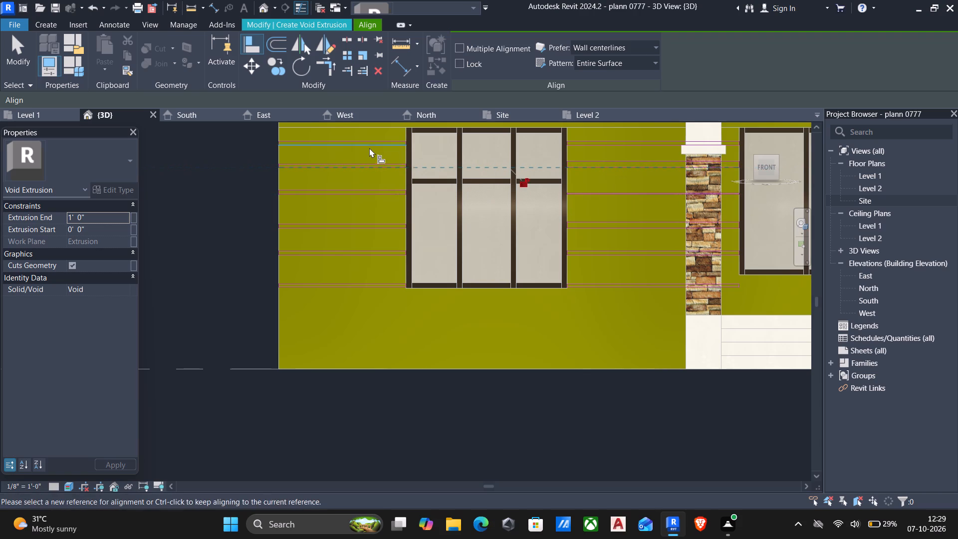
pyautogui.click(369, 148)
pyautogui.click(620, 145)
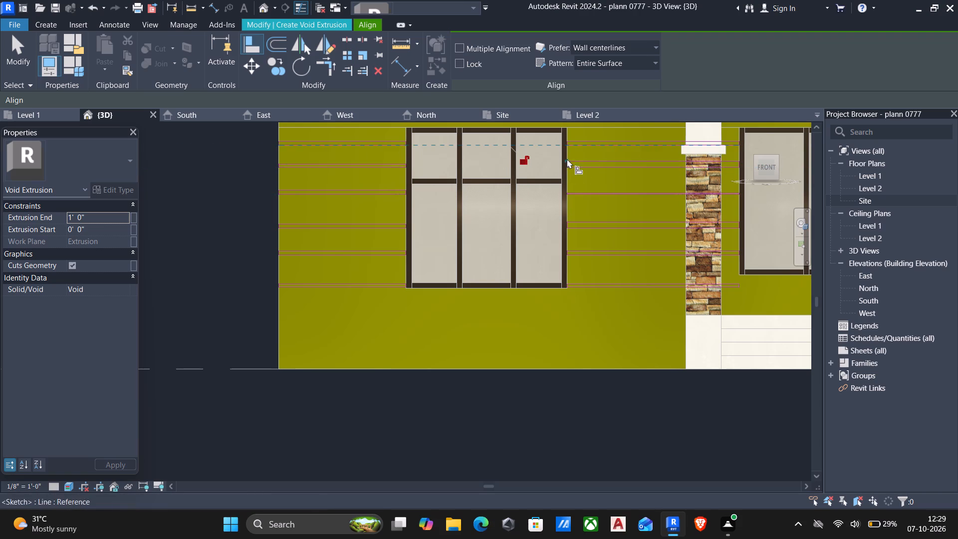
pyautogui.scroll(-1, 549, 167)
pyautogui.press('Escape')
pyautogui.scroll(3, 434, 200)
pyautogui.press('Escape')
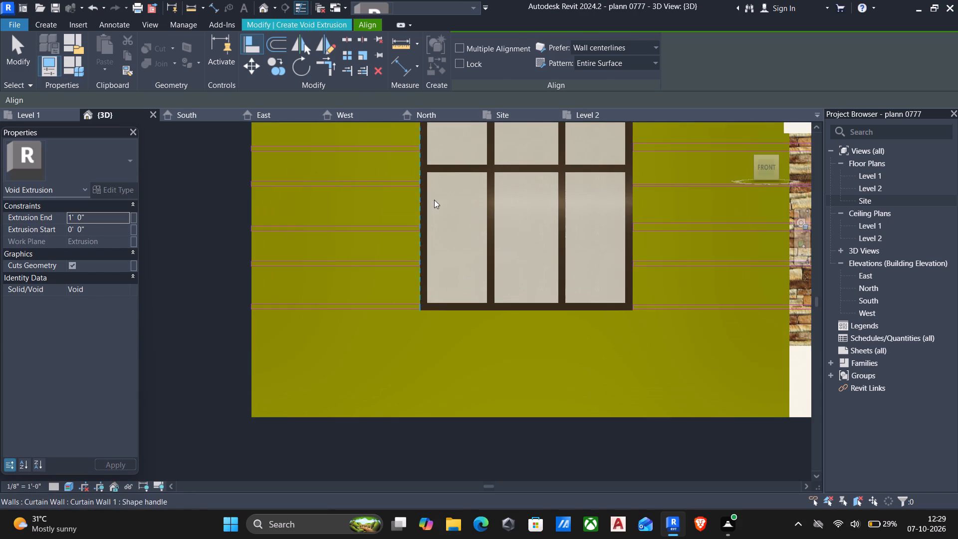
# Examine the upper-edge dimensions of the fourth groove on the outer-corner side and the third groove on the column side.
pyautogui.click(397, 181)
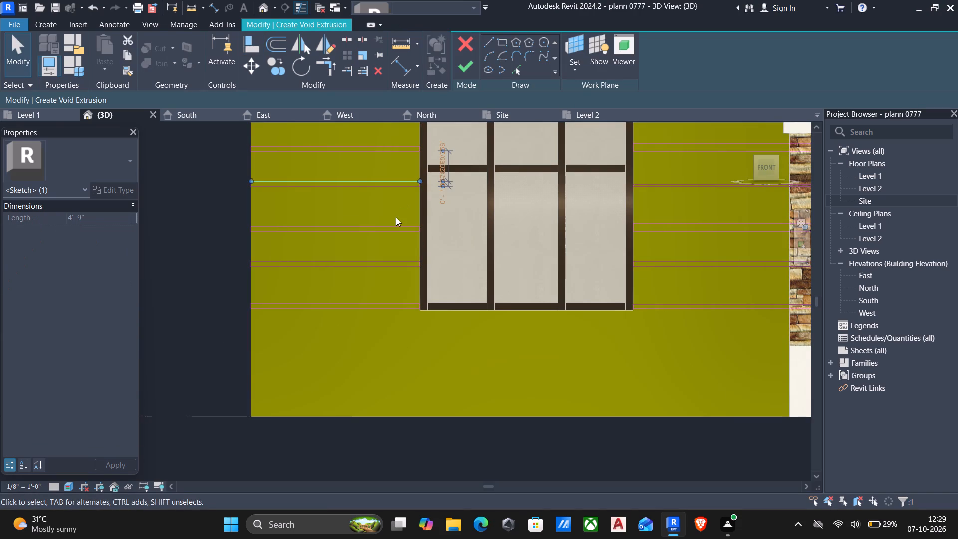
pyautogui.scroll(4, 478, 191)
pyautogui.scroll(4, 377, 189)
pyautogui.scroll(-5, 449, 188)
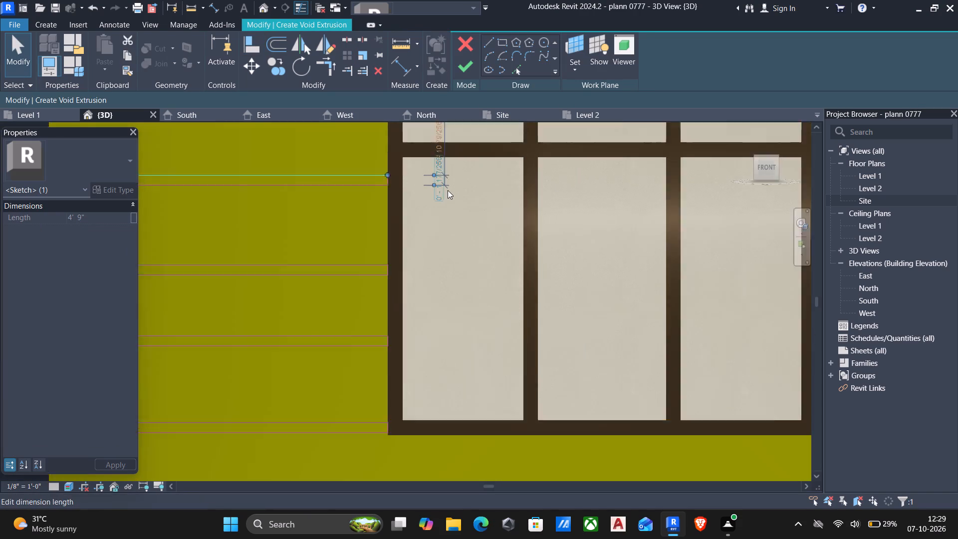
pyautogui.scroll(-5, 448, 190)
pyautogui.scroll(-3, 542, 253)
pyautogui.scroll(4, 611, 226)
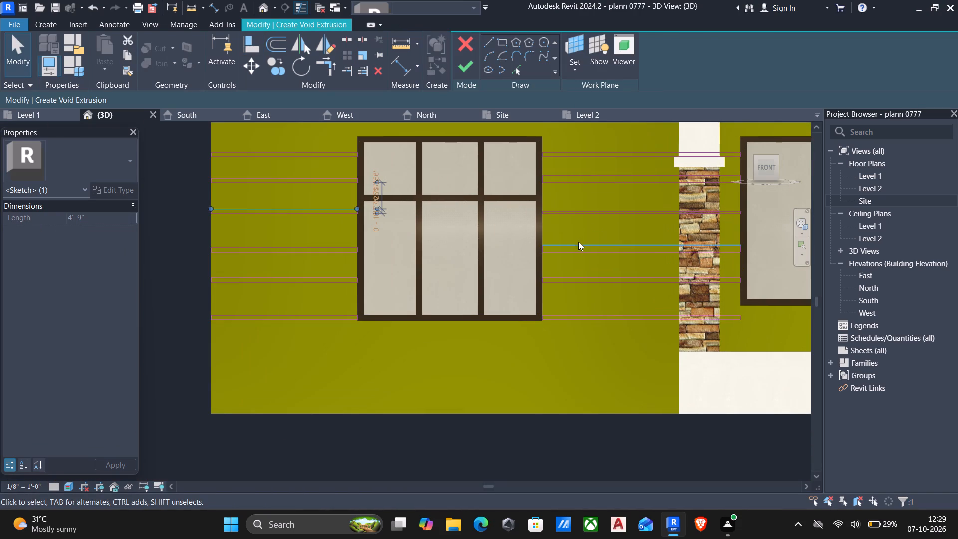
pyautogui.click(579, 244)
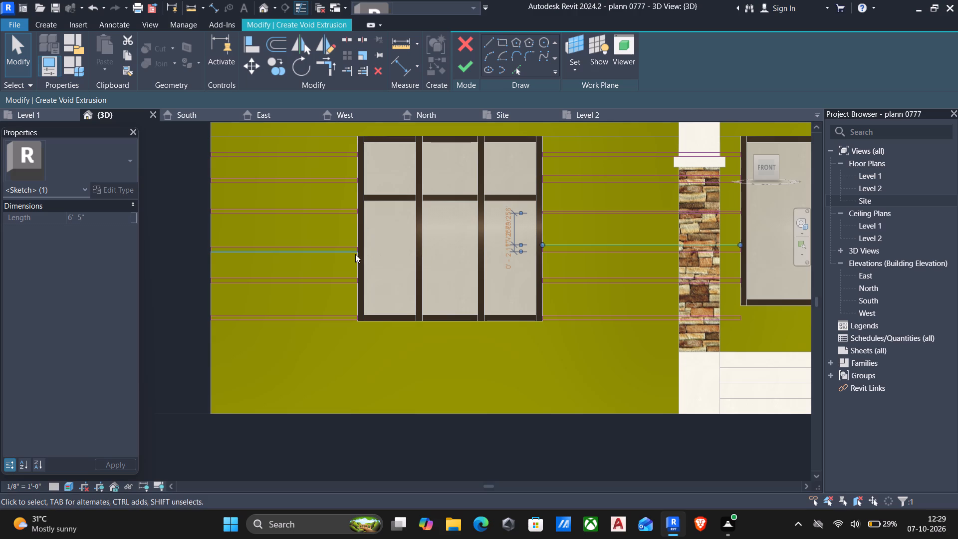
# Align the upper edges of the third and fourth grooves from the bottom on the column side with their outer-corner counterparts.
pyautogui.write('al')
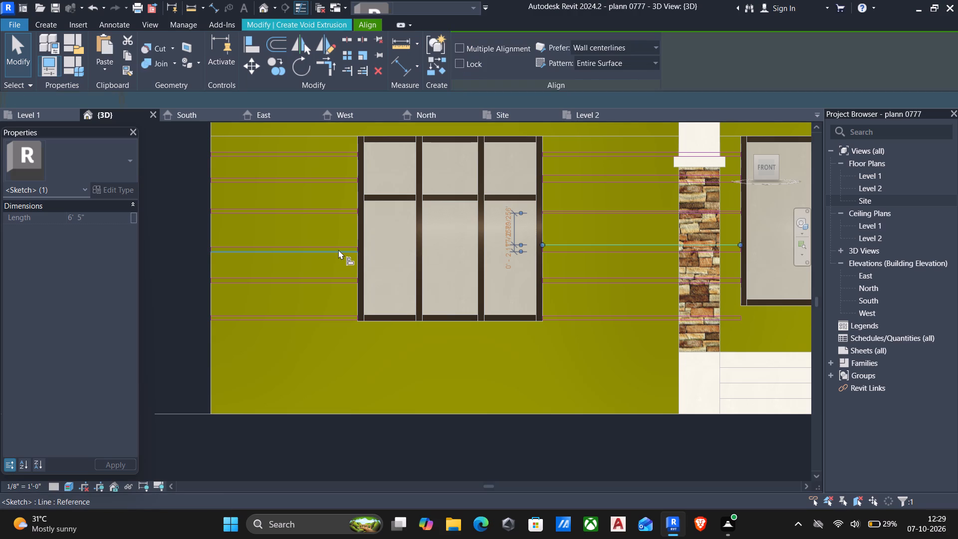
pyautogui.scroll(2, 338, 250)
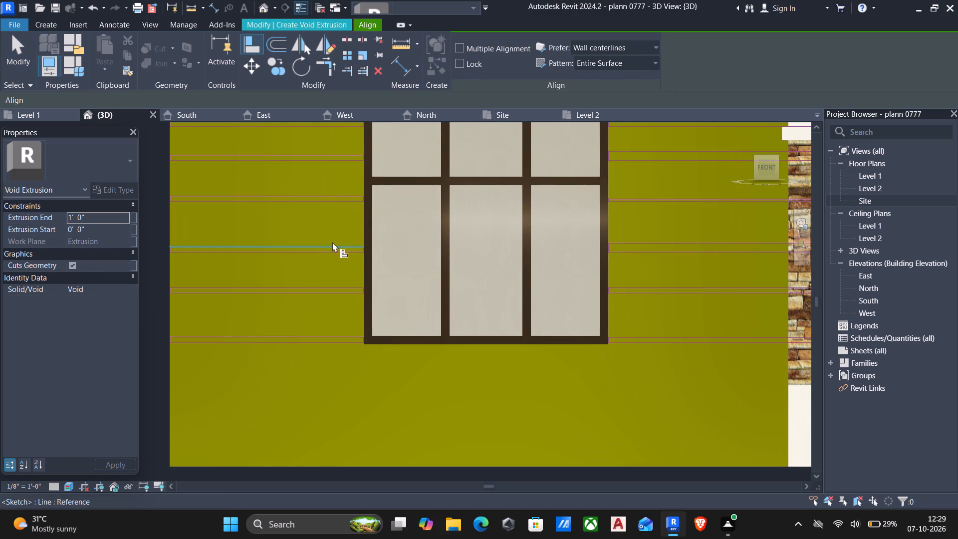
pyautogui.scroll(1, 328, 253)
pyautogui.click(320, 245)
pyautogui.click(729, 241)
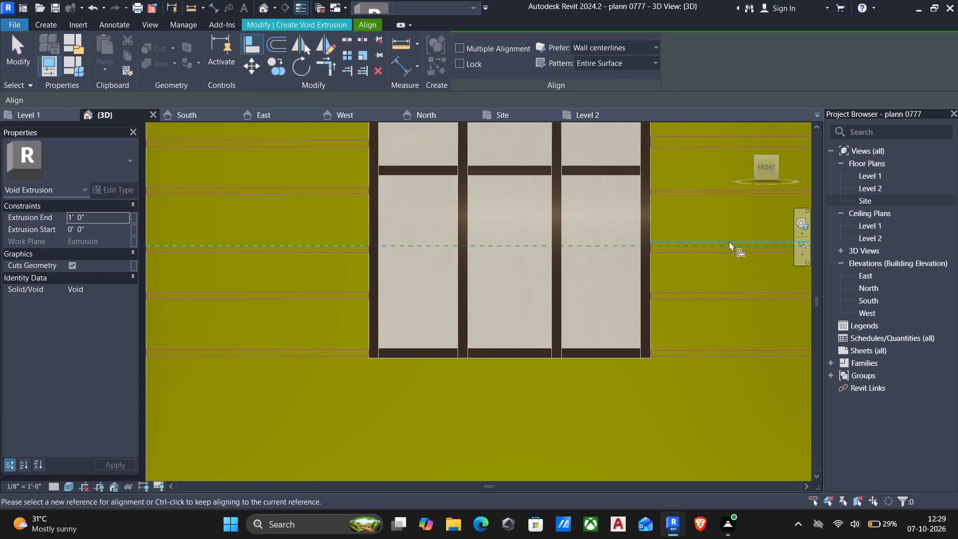
pyautogui.click(351, 185)
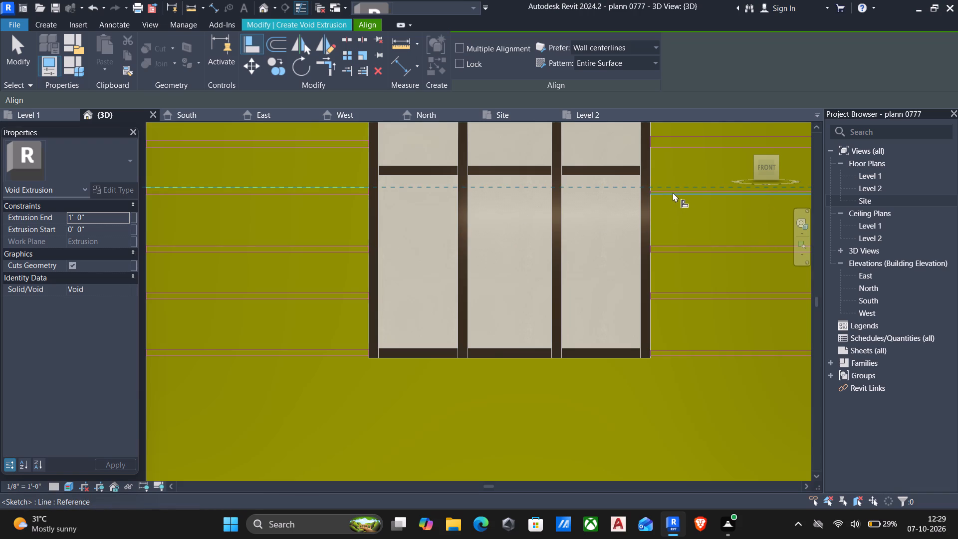
pyautogui.scroll(4, 674, 190)
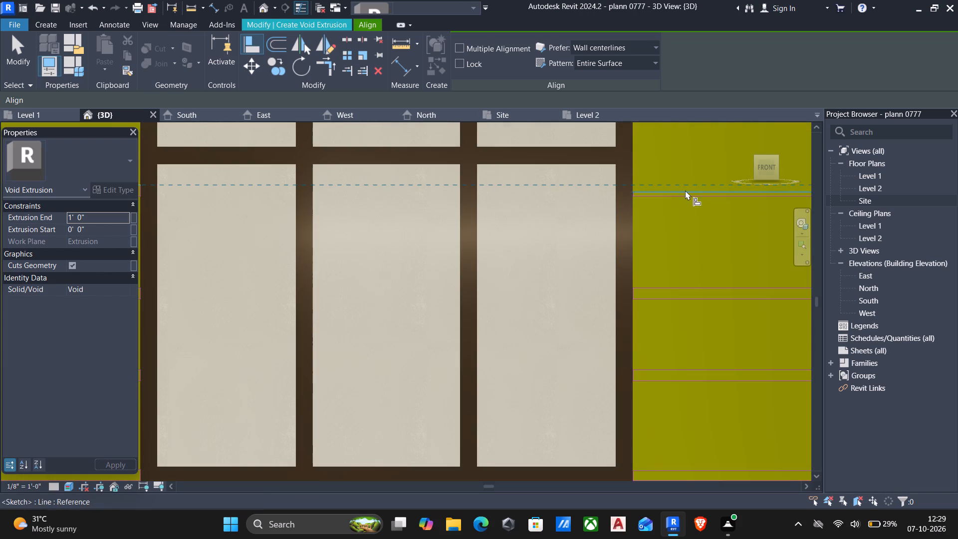
pyautogui.click(683, 188)
# Align the upper edge of the fifth groove from the bottom on the column side with its outer-corner counterpart.
pyautogui.scroll(-2, 677, 194)
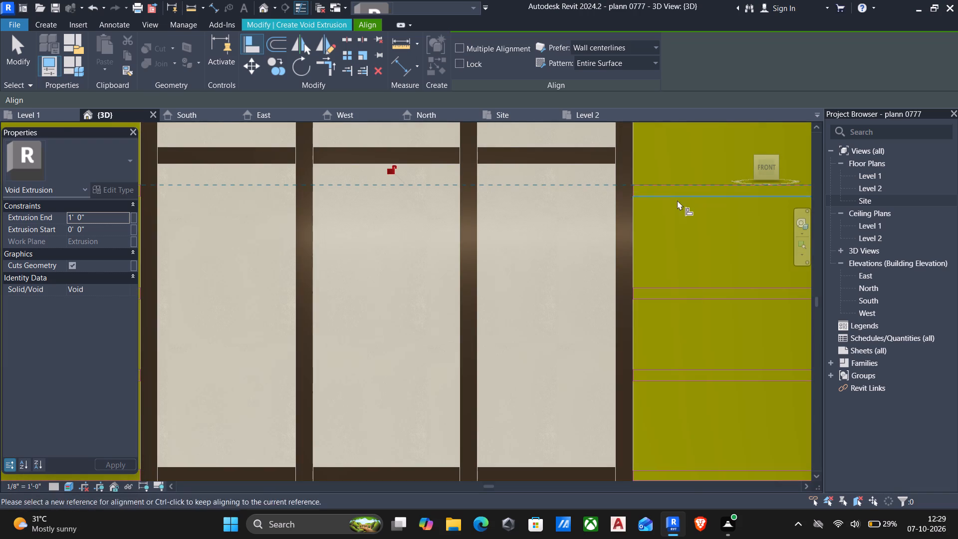
pyautogui.scroll(-7, 677, 200)
pyautogui.scroll(2, 534, 183)
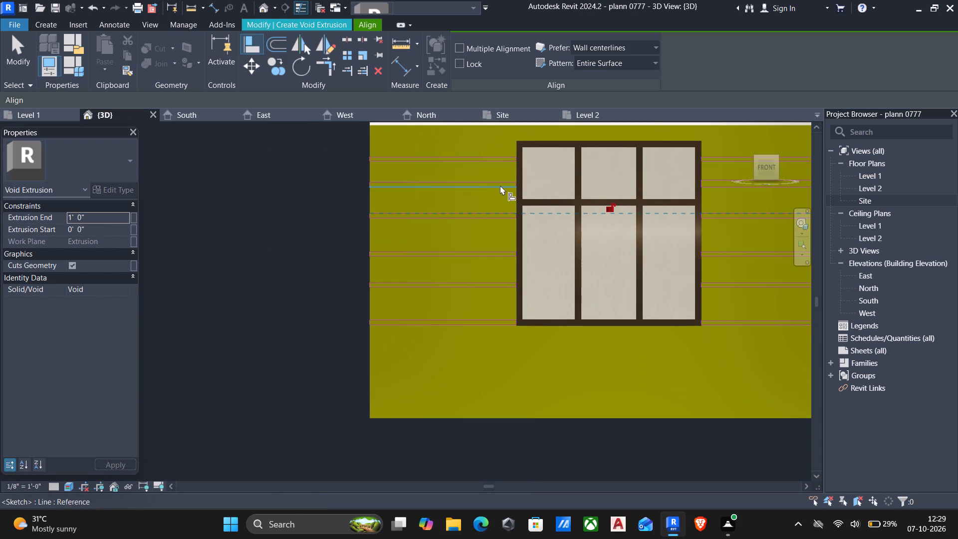
pyautogui.click(496, 181)
pyautogui.scroll(4, 707, 177)
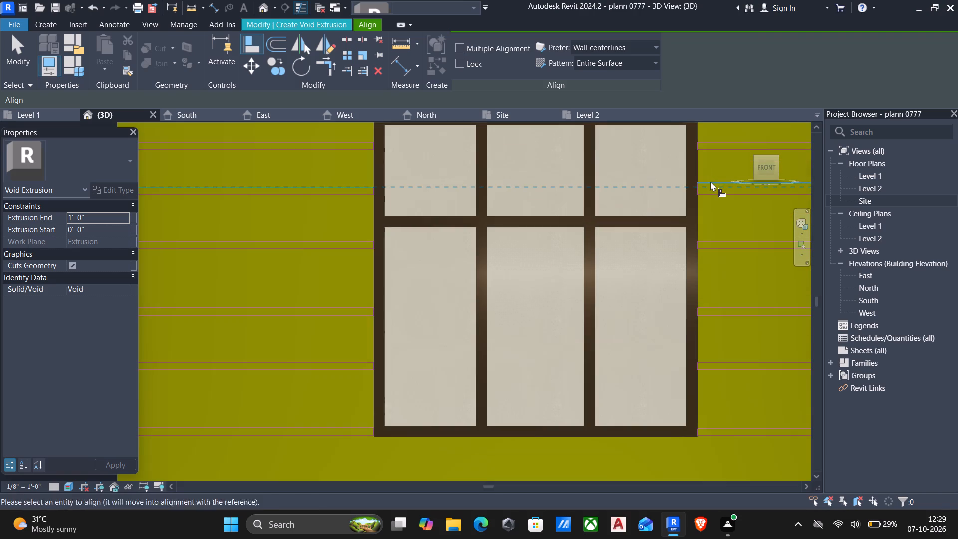
pyautogui.click(710, 181)
# Align the upper edge of the top groove on the column side with its outer-corner counterpart and finish aligning.
pyautogui.scroll(-4, 700, 182)
pyautogui.click(481, 158)
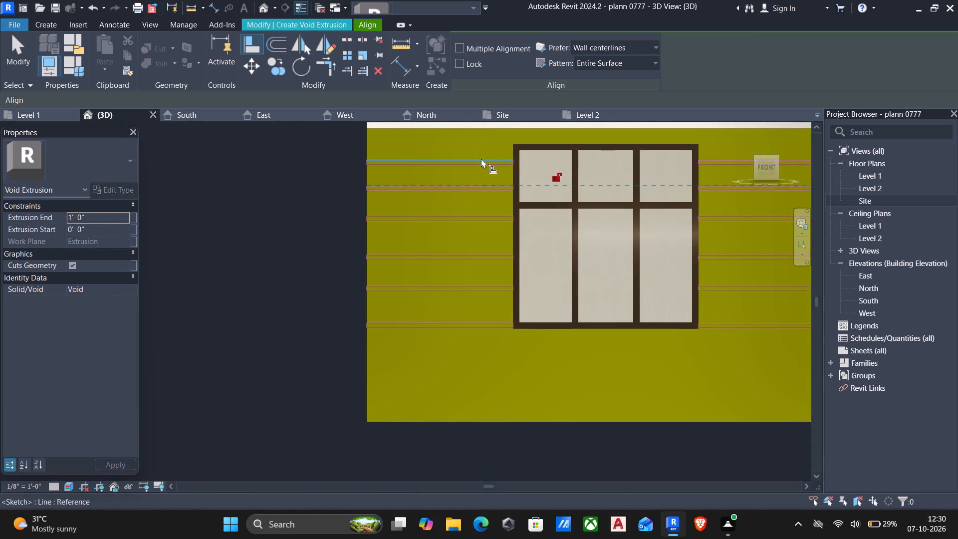
pyautogui.click(718, 155)
pyautogui.scroll(-4, 711, 190)
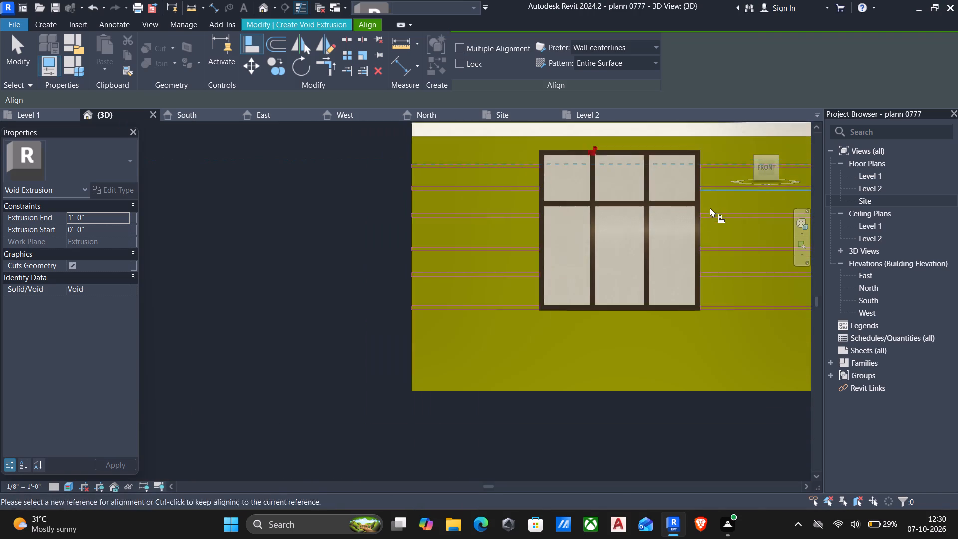
pyautogui.moveTo(708, 211); pyautogui.dragTo(627, 223, button='middle')
pyautogui.moveTo(566, 278); pyautogui.dragTo(526, 284, button='middle')
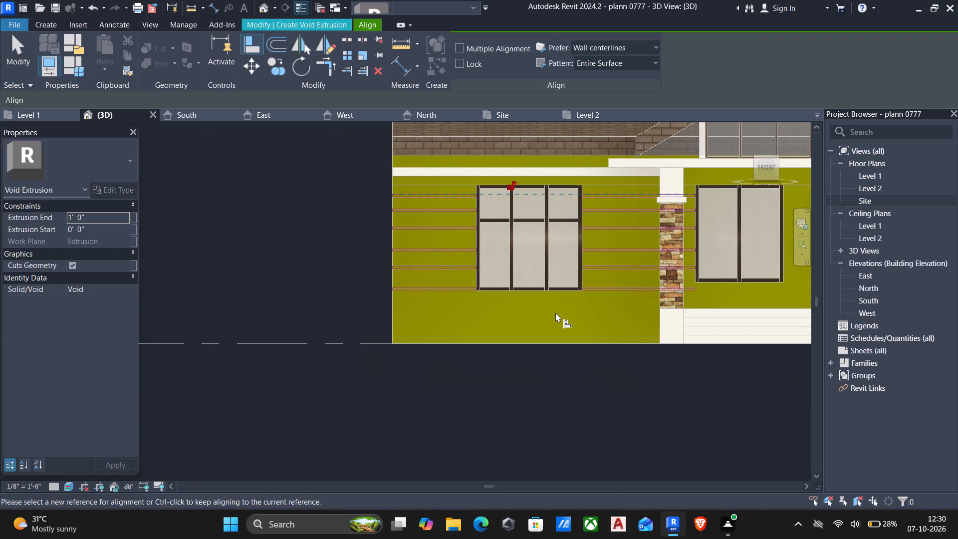
pyautogui.press('Escape')
pyautogui.scroll(-3, 537, 324)
pyautogui.moveTo(518, 333); pyautogui.dragTo(425, 337, button='middle')
pyautogui.scroll(-1, 411, 339)
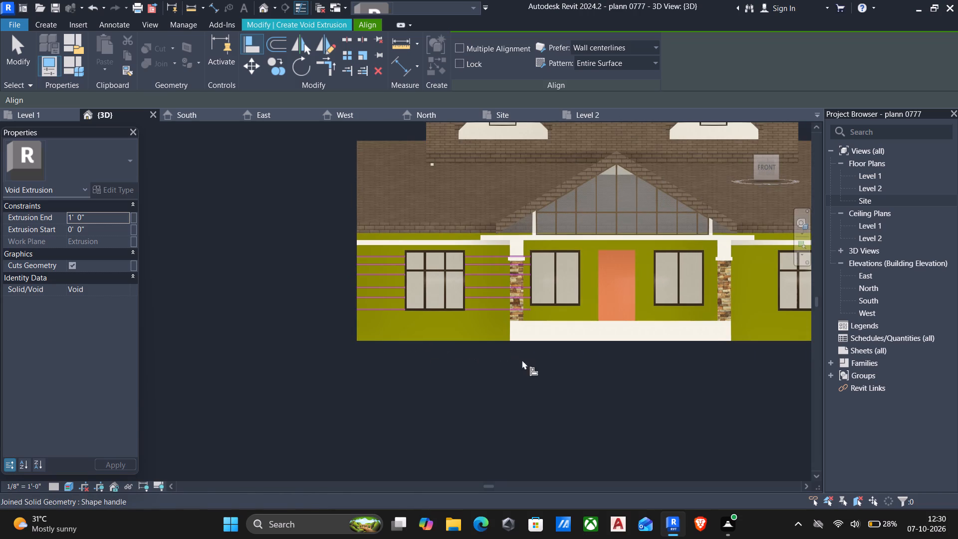
pyautogui.moveTo(518, 361); pyautogui.dragTo(360, 352, button='middle')
pyautogui.press('Escape')
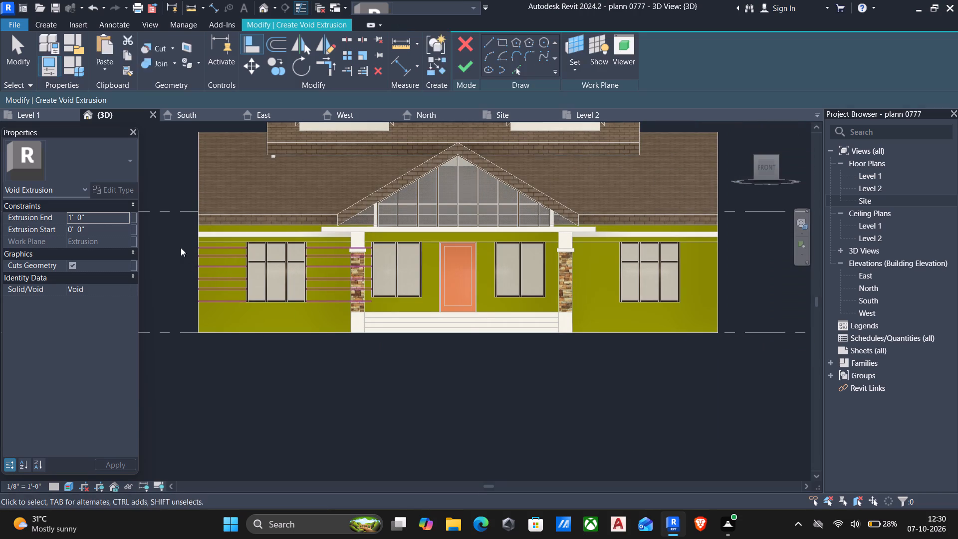
# Copy all the groove outlines from the left front wall to the right front wall, ending at its outer corner.
pyautogui.moveTo(172, 234); pyautogui.dragTo(484, 345)
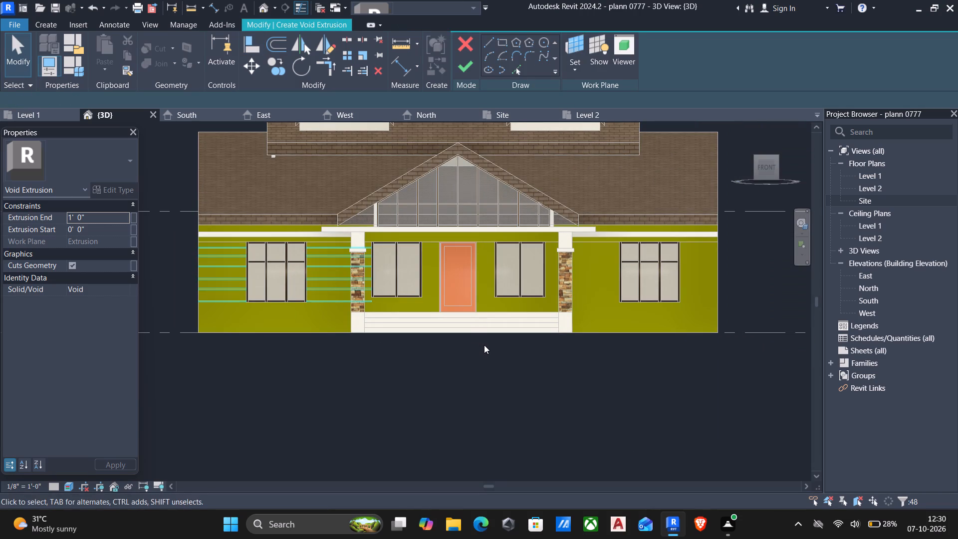
pyautogui.write('co')
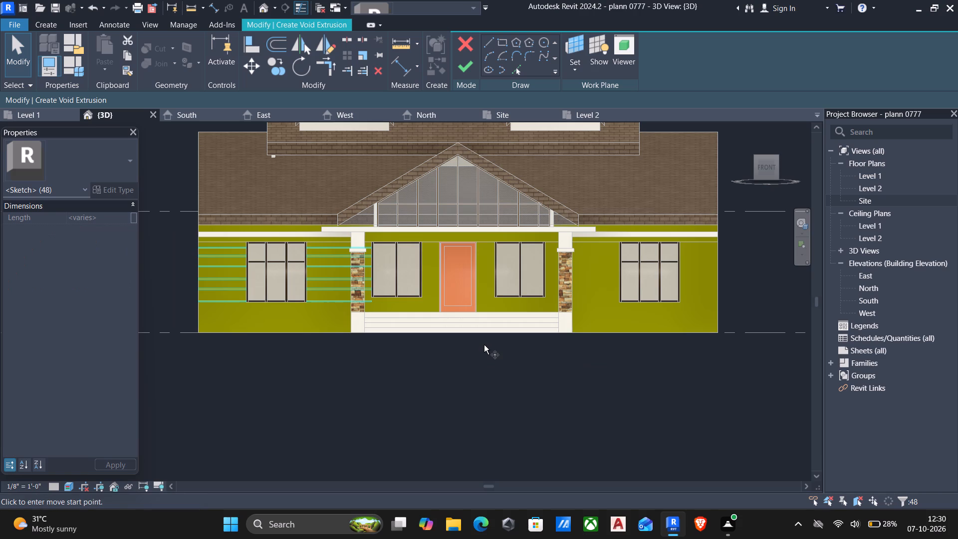
pyautogui.click(371, 303)
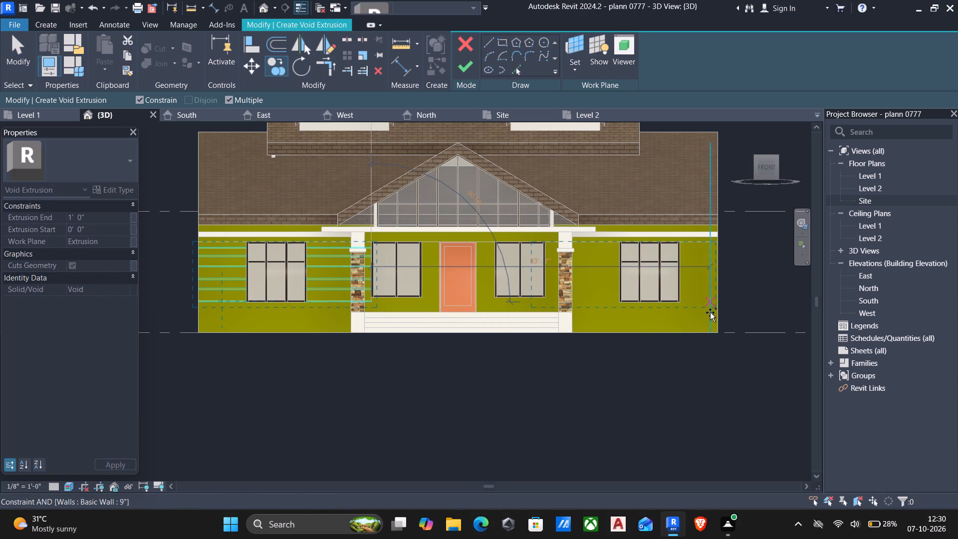
pyautogui.scroll(2, 712, 311)
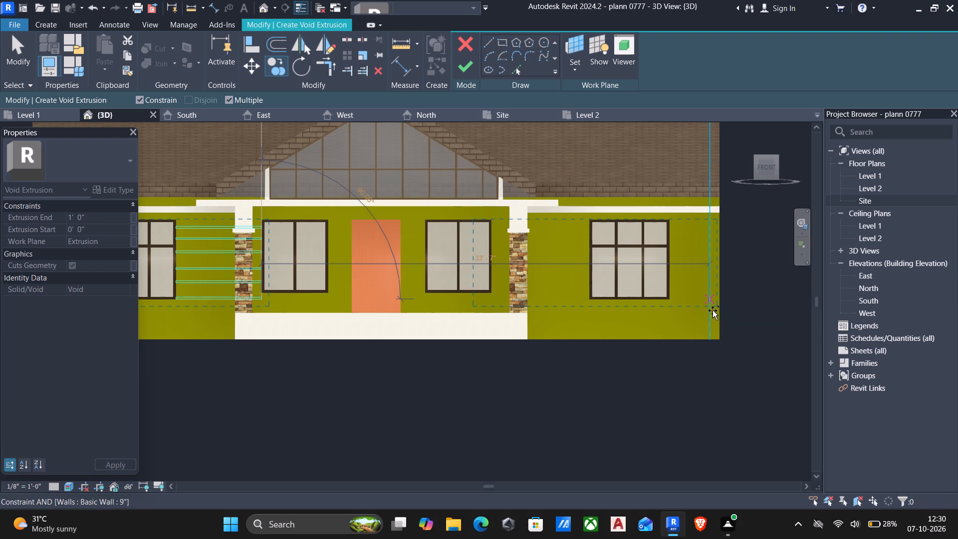
pyautogui.click(717, 311)
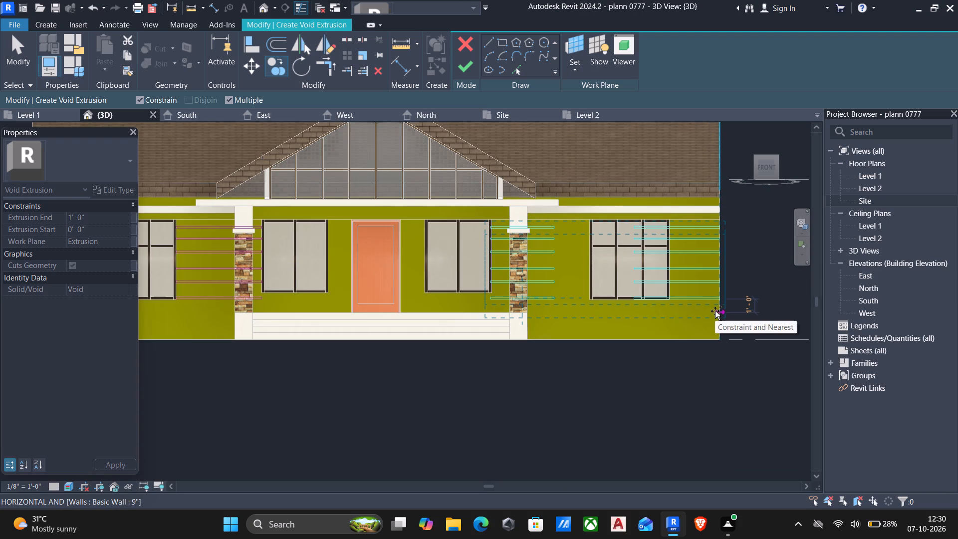
pyautogui.press('Escape')
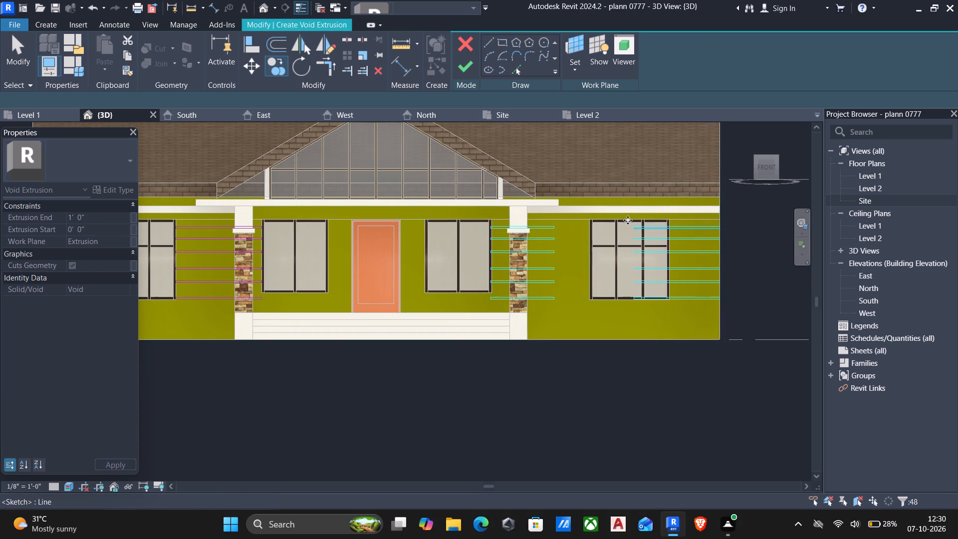
# Shorten the copied outer-corner grooves so their inner ends meet the outer edge of the right-hand triple window.
pyautogui.moveTo(617, 212); pyautogui.dragTo(657, 311)
pyautogui.press('Right')
pyautogui.press('Right')
pyautogui.press('Right')
pyautogui.press('Right')
pyautogui.press('Right')
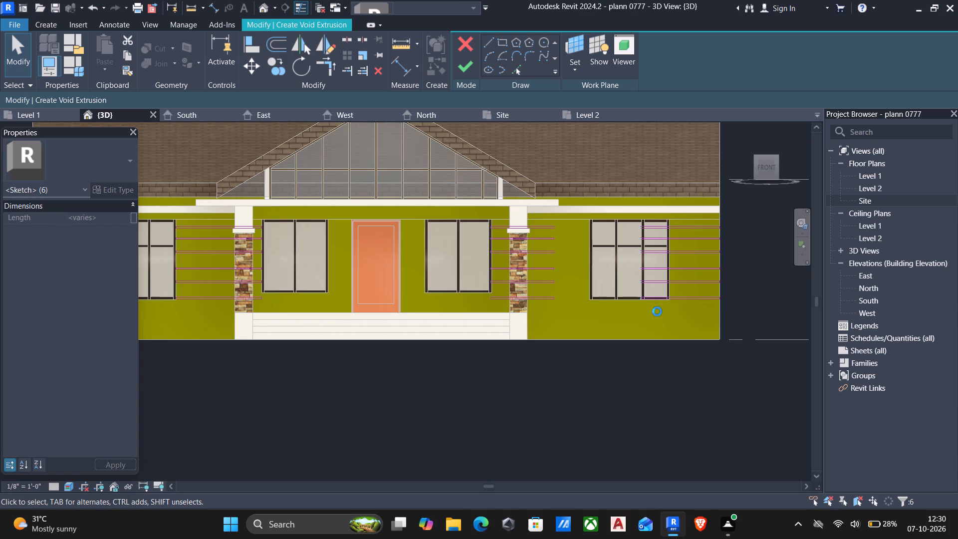
pyautogui.press('Right')
pyautogui.press('Right')
pyautogui.press('Right')
pyautogui.press('Right')
pyautogui.press('Right')
pyautogui.press('Right')
pyautogui.press('Right')
pyautogui.press('Right')
pyautogui.press('Right')
pyautogui.press('Right')
pyautogui.press('Right')
pyautogui.press('Right')
pyautogui.press('Right')
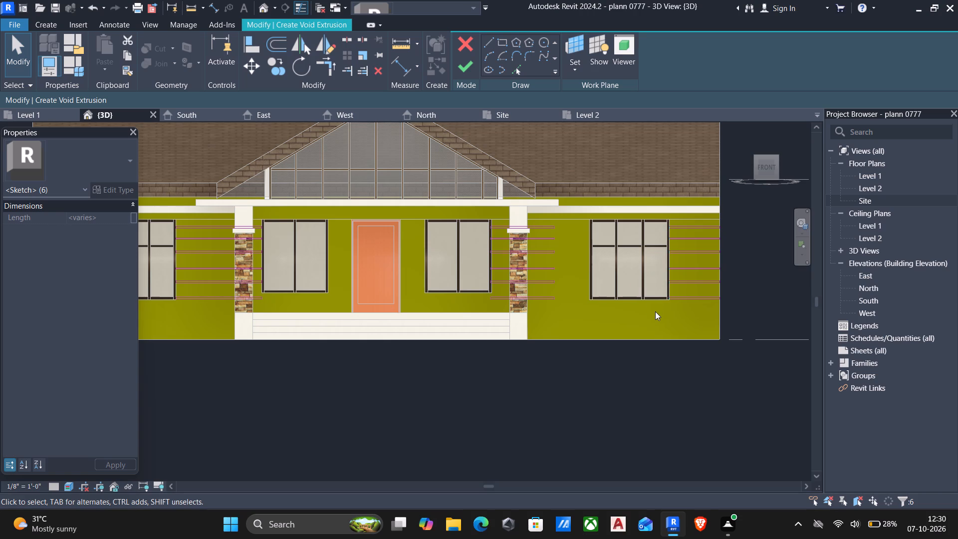
pyautogui.press('Right')
pyautogui.press('Left')
pyautogui.press('Left')
pyautogui.press('Left')
# Extend the copied column-side grooves so their outer ends meet the near edge of the right-hand triple window.
pyautogui.moveTo(540, 207); pyautogui.dragTo(605, 332)
pyautogui.press('Right')
pyautogui.press('Right')
pyautogui.press('Right')
pyautogui.press('Right')
pyautogui.press('Right')
pyautogui.press('Right')
pyautogui.press('Right')
pyautogui.press('Right')
pyautogui.press('Right')
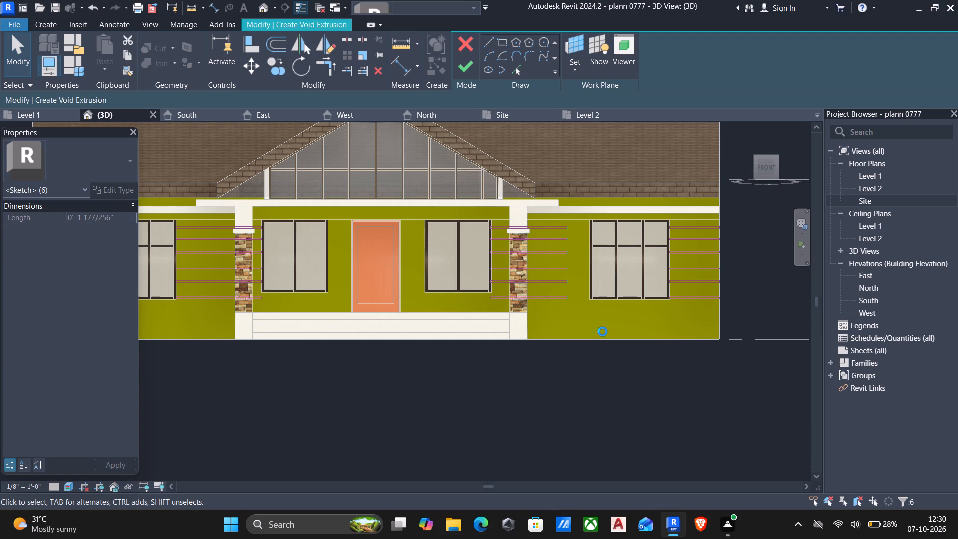
pyautogui.press('Right')
pyautogui.press('Right')
pyautogui.press('Right')
pyautogui.press('Right')
pyautogui.press('Right')
pyautogui.press('Right')
pyautogui.press('Right')
pyautogui.press('Right')
pyautogui.press('Right')
pyautogui.press('Right')
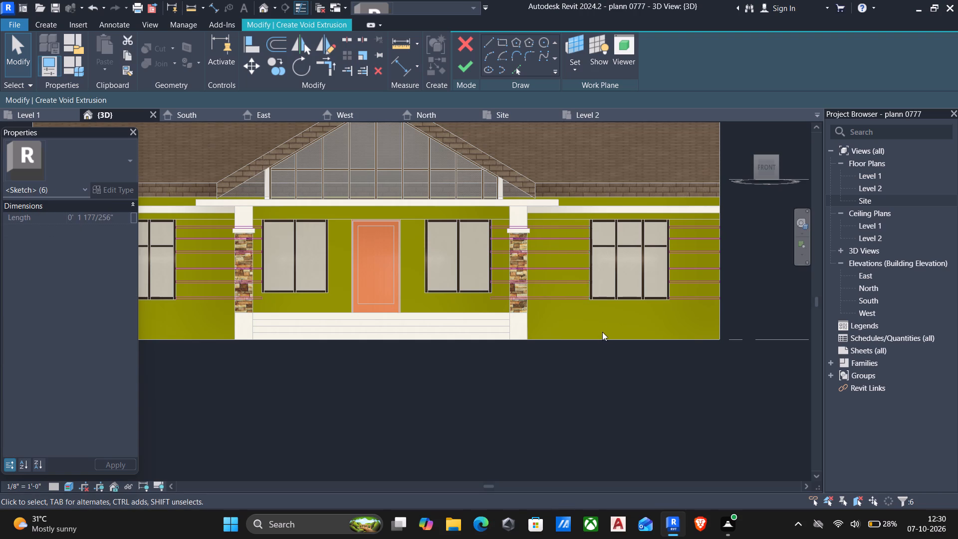
pyautogui.press('Left')
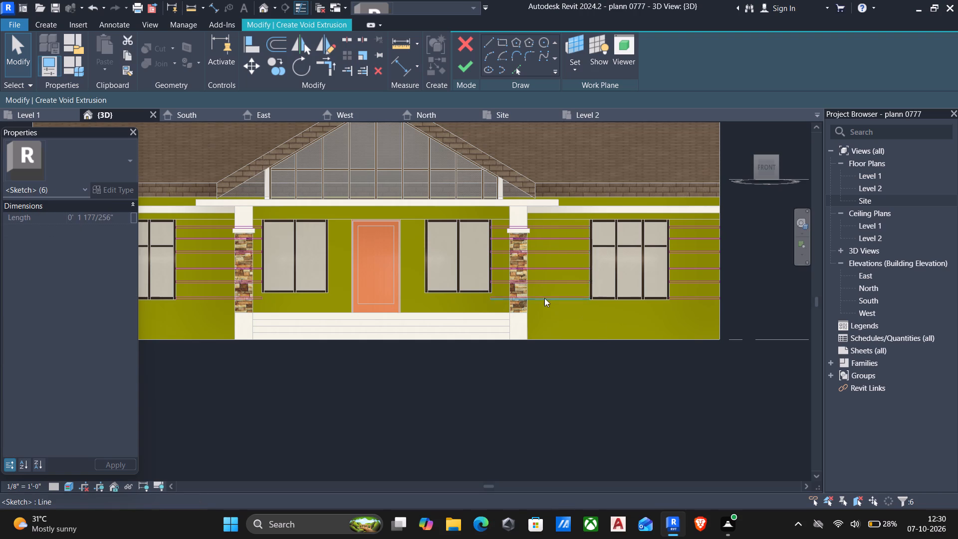
# Fine-tune the inner ends of the column-side grooves to the outer edge of the right porch window.
pyautogui.moveTo(474, 210); pyautogui.dragTo(505, 326)
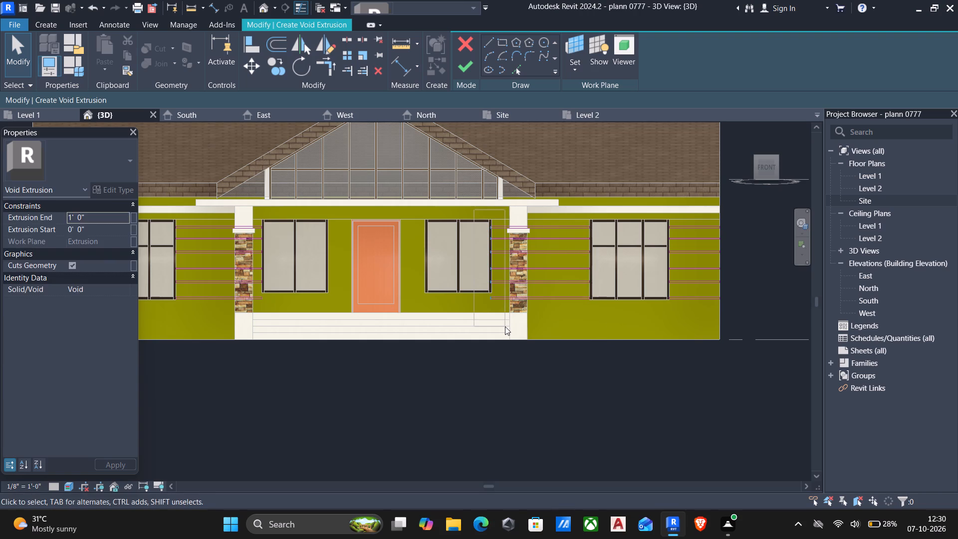
pyautogui.press('Right')
pyautogui.press('Right')
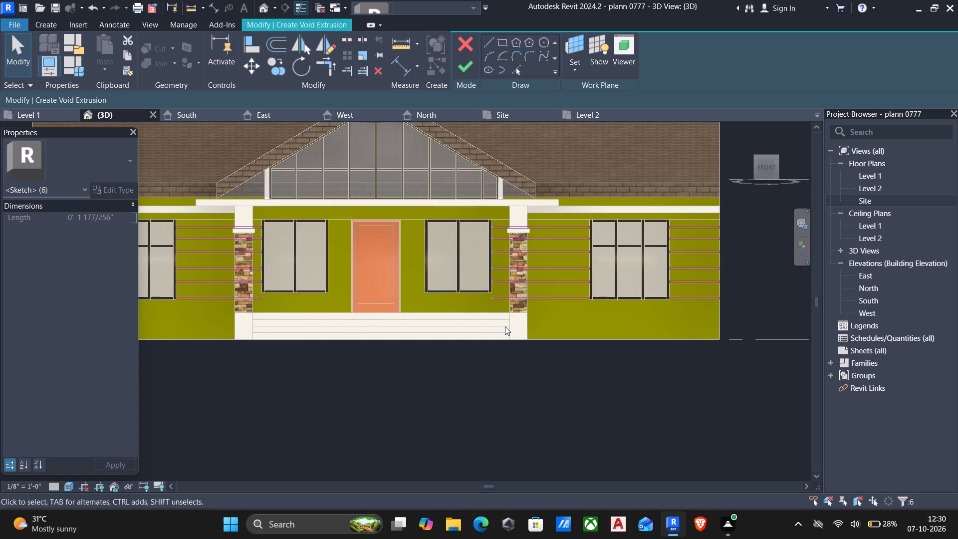
pyautogui.press('Left')
pyautogui.press('Left')
pyautogui.scroll(5, 483, 251)
pyautogui.press('Right')
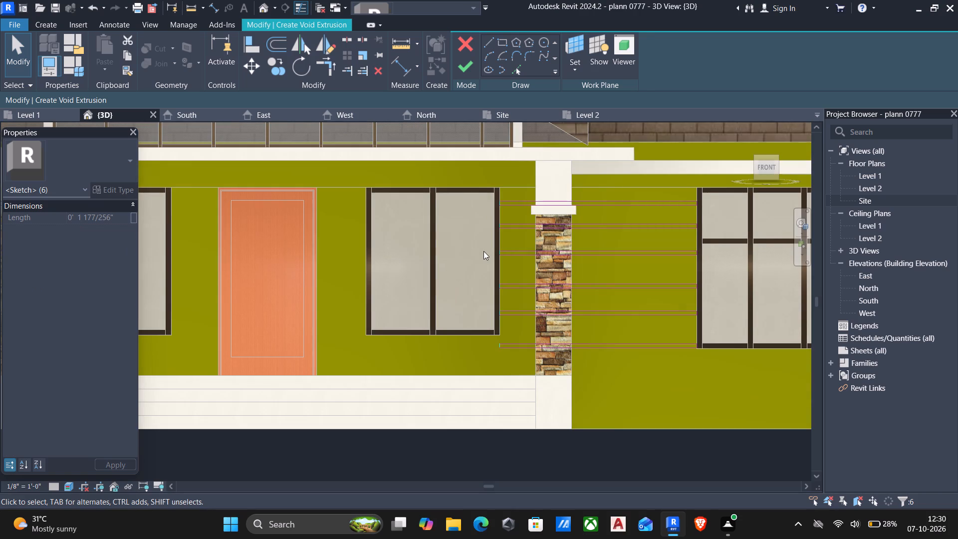
pyautogui.scroll(-2, 483, 251)
pyautogui.press('Escape')
# Copy the right wall's groove outlines about 21' - 10 1/2" inward, ending at the door-side edge of the right porch window.
pyautogui.scroll(-3, 431, 270)
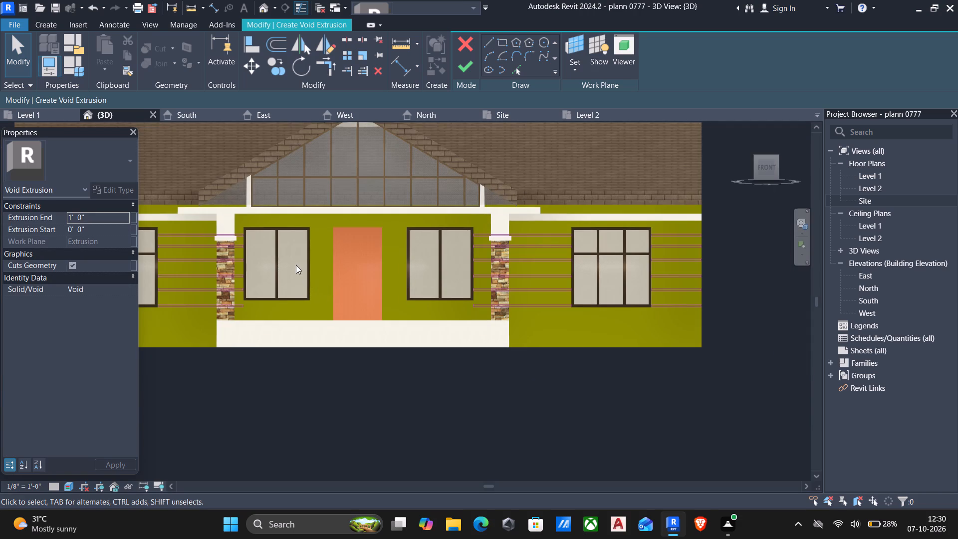
pyautogui.scroll(-3, 296, 266)
pyautogui.moveTo(361, 234); pyautogui.dragTo(598, 341)
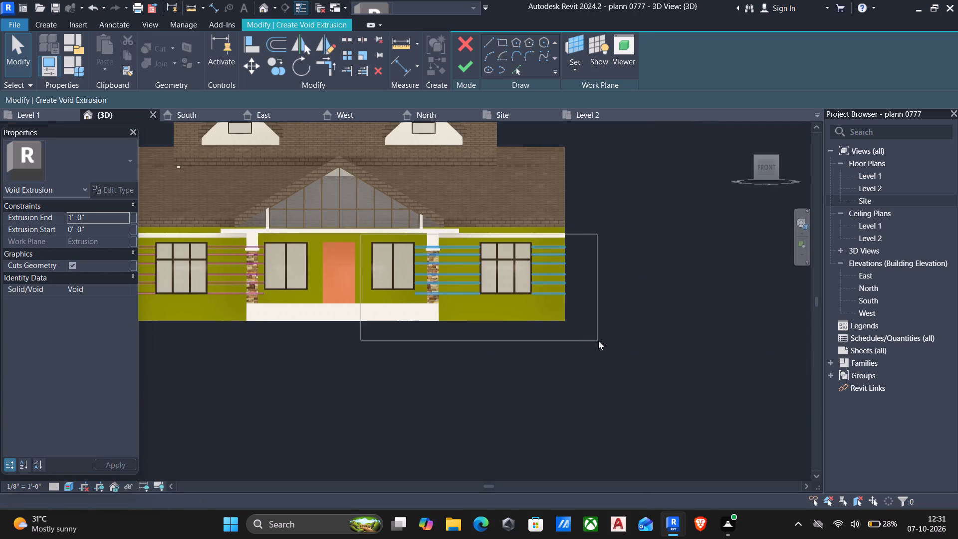
pyautogui.moveTo(598, 341); pyautogui.dragTo(601, 341)
pyautogui.press('c')
pyautogui.press('o')
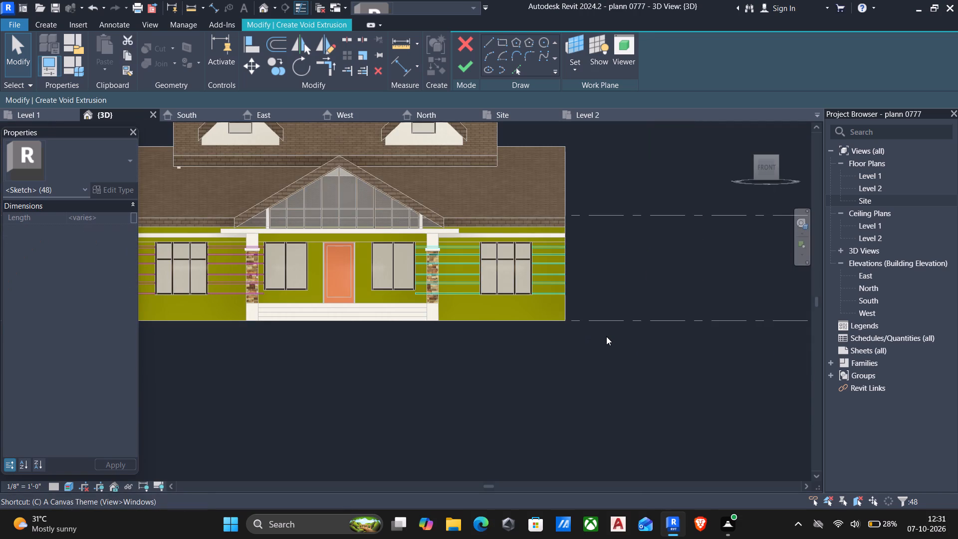
pyautogui.click(569, 297)
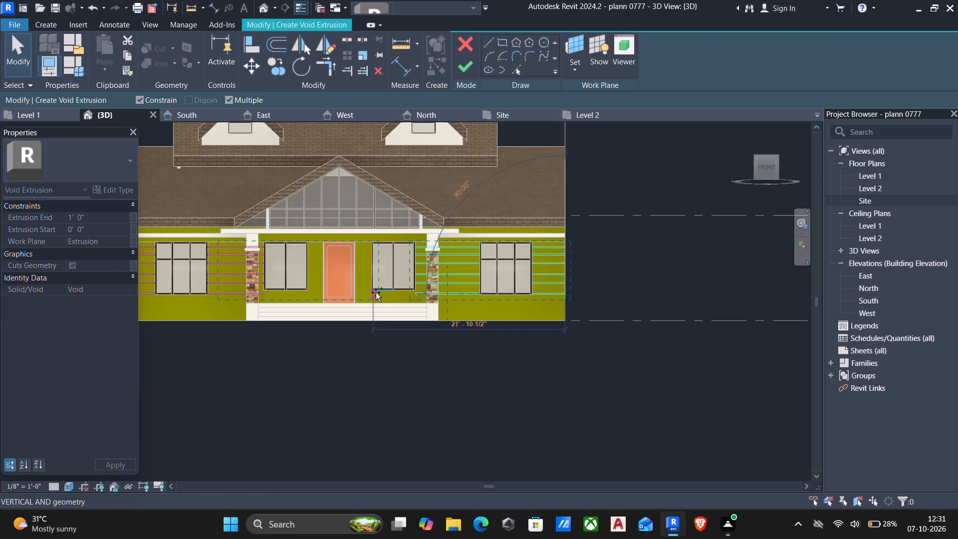
pyautogui.click(375, 292)
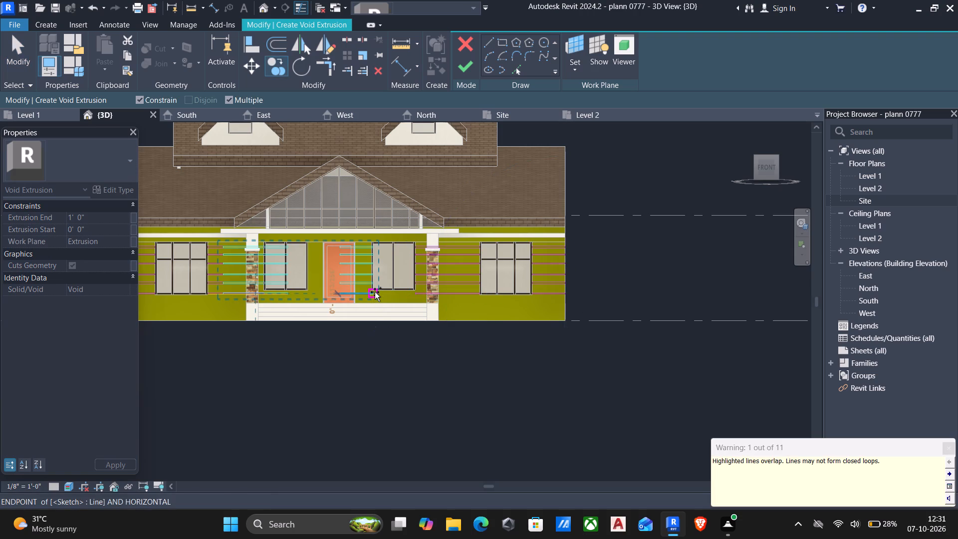
pyautogui.press('Escape')
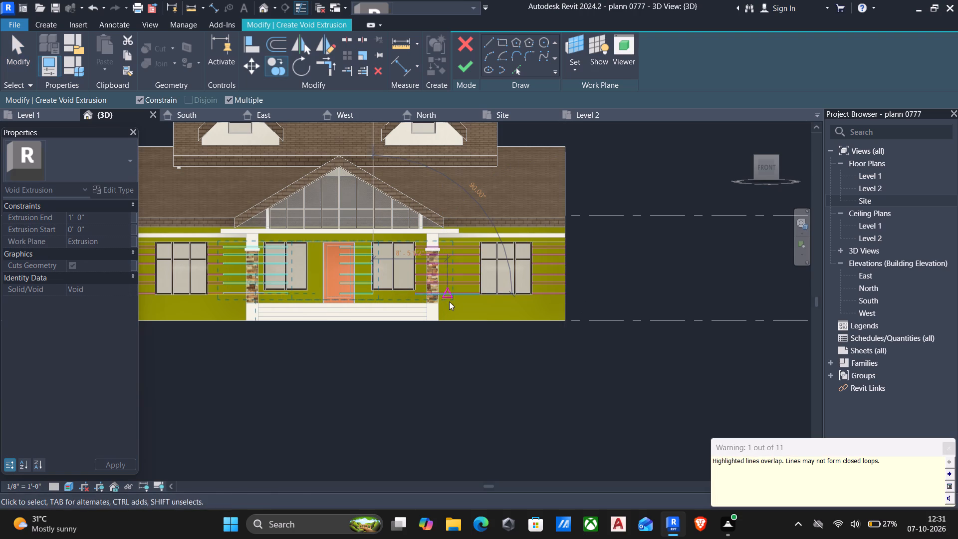
# Fine-tune the outer ends of the copied grooves to the door-side edge of the right porch window.
pyautogui.moveTo(364, 230); pyautogui.dragTo(400, 321)
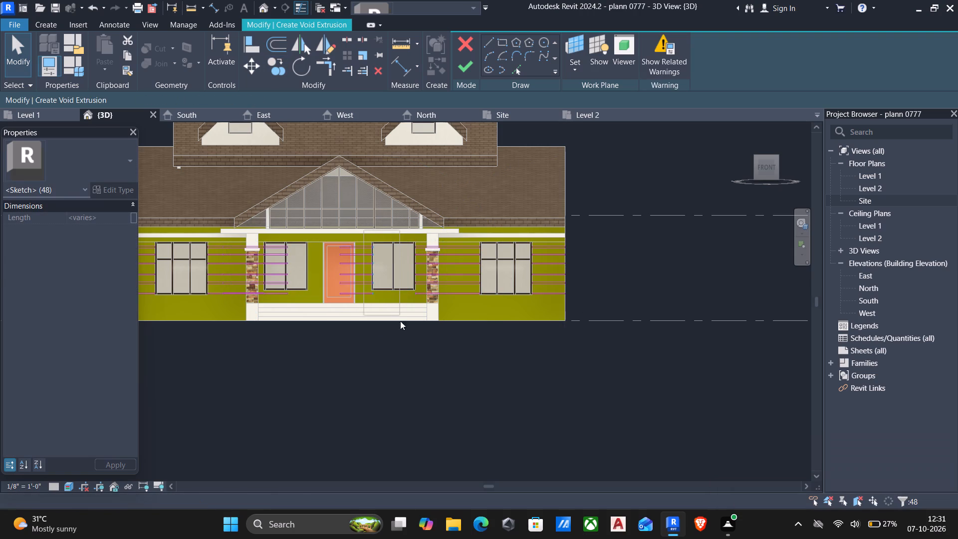
pyautogui.moveTo(400, 321); pyautogui.dragTo(401, 330)
pyautogui.scroll(4, 387, 297)
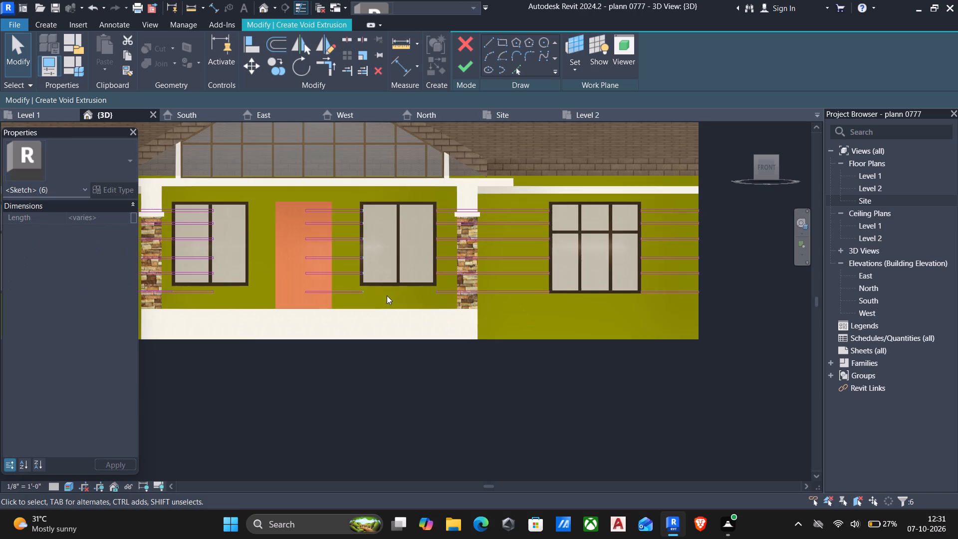
pyautogui.press('Left')
pyautogui.press('Left')
pyautogui.press('Left')
pyautogui.press('Right')
pyautogui.press('Right')
pyautogui.press('Right')
pyautogui.scroll(3, 386, 295)
pyautogui.press('Left')
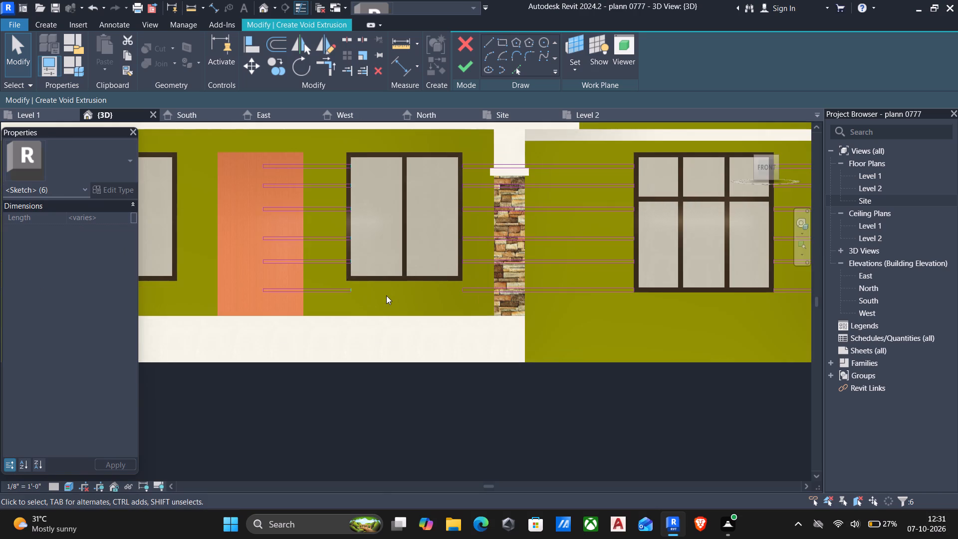
pyautogui.press('Left')
pyautogui.press('Left')
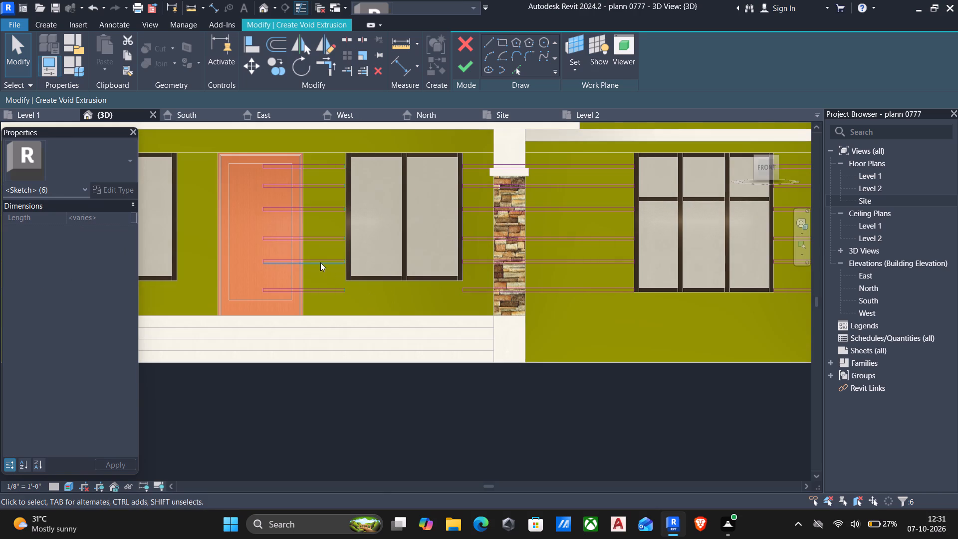
# Shorten the grooves beside the door so their inner ends meet the door frame's edge facing the right porch window.
pyautogui.moveTo(237, 130); pyautogui.dragTo(293, 323)
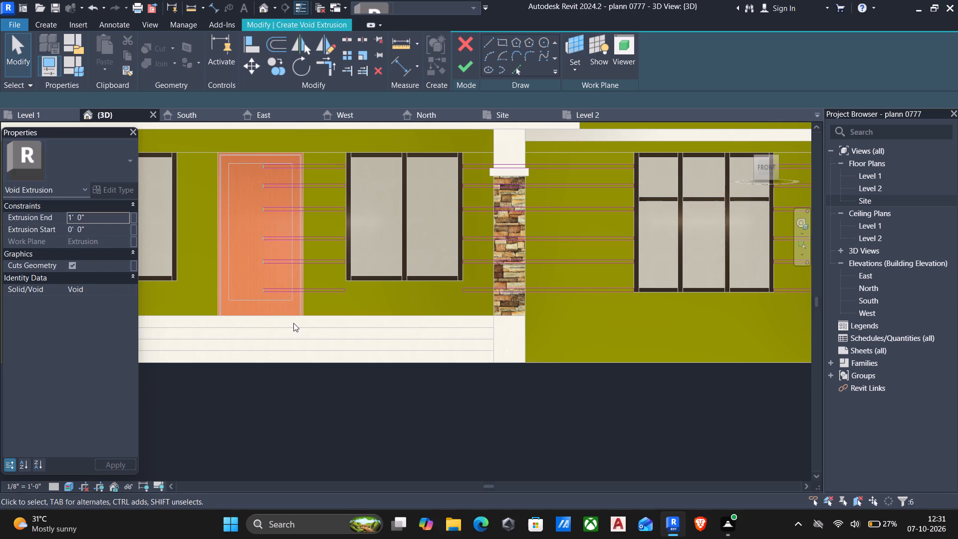
pyautogui.press('Right')
pyautogui.press('Right')
pyautogui.press('Right')
pyautogui.press('Right')
pyautogui.press('Right')
pyautogui.press('Right')
pyautogui.press('Right')
pyautogui.press('Right')
pyautogui.press('Right')
pyautogui.press('Right')
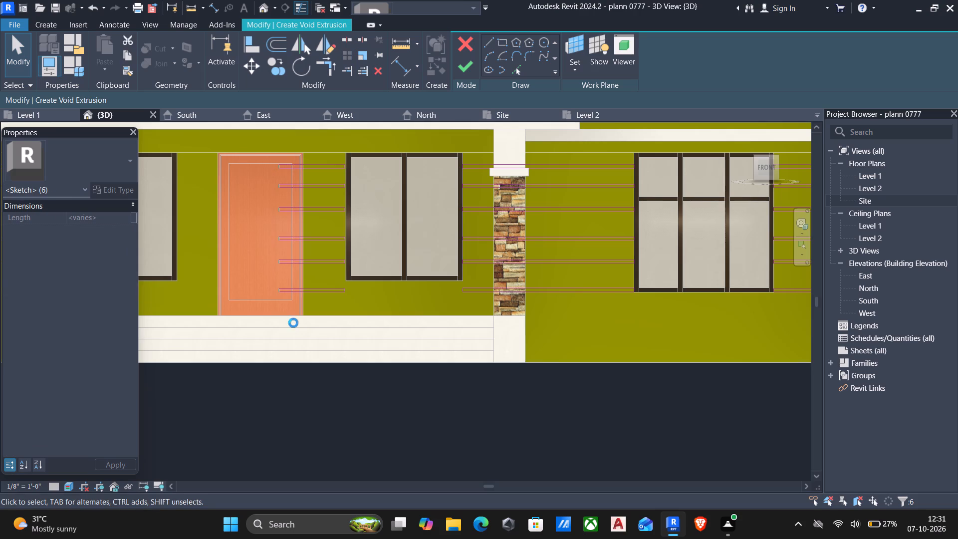
pyautogui.press('Right')
pyautogui.press('Right')
pyautogui.press('Right')
pyautogui.press('Right')
pyautogui.press('Right')
pyautogui.press('Right')
pyautogui.press('Right')
pyautogui.press('Right')
pyautogui.press('Right')
pyautogui.press('Right')
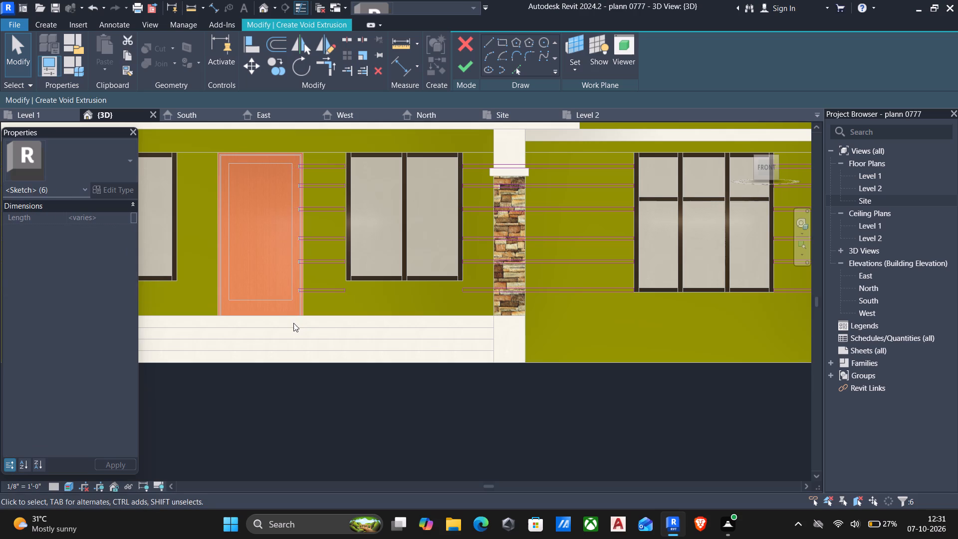
pyautogui.press('Right')
# Delete the groove outlines that run from the left wall window across the stone column into the left porch window.
pyautogui.scroll(-5, 281, 275)
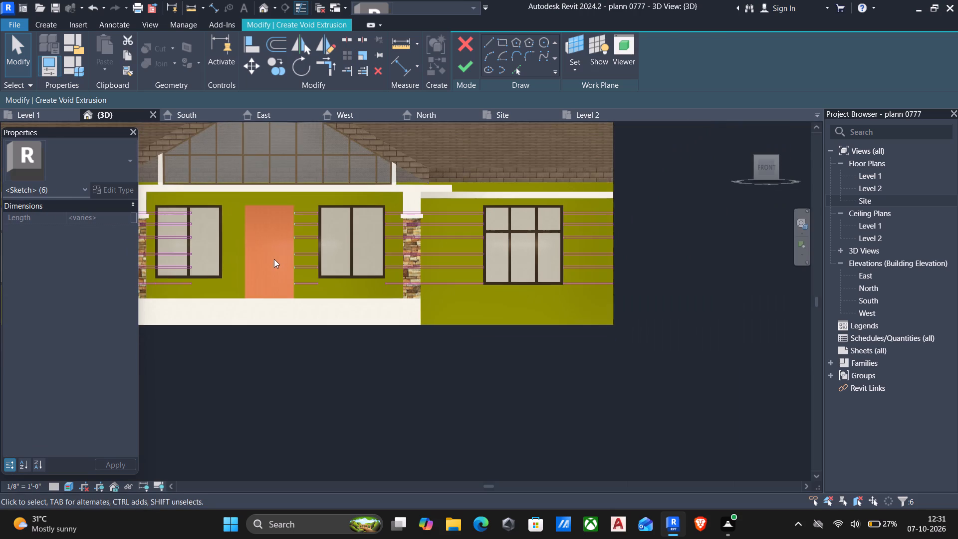
pyautogui.scroll(-1, 226, 242)
pyautogui.moveTo(226, 242); pyautogui.dragTo(315, 248, button='middle')
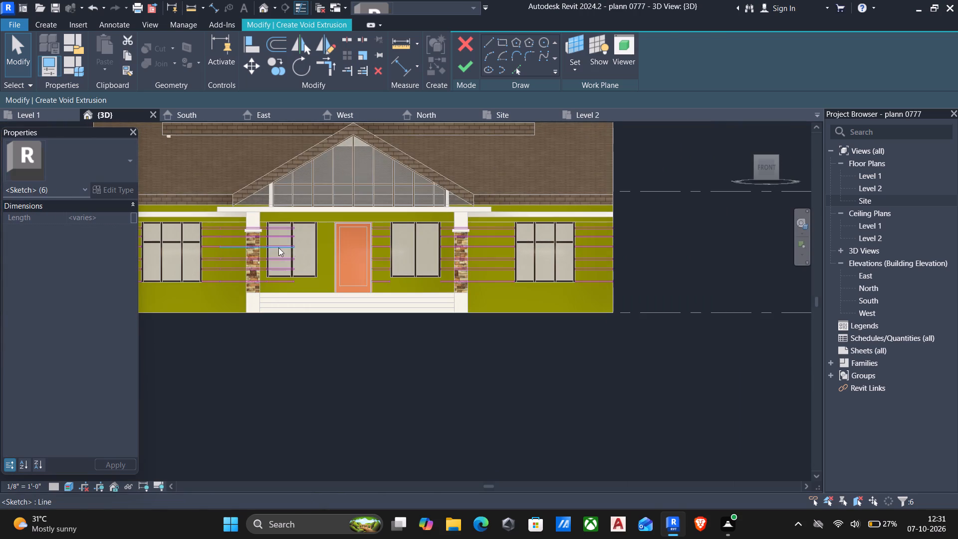
pyautogui.scroll(-1, 317, 261)
pyautogui.moveTo(317, 261); pyautogui.dragTo(370, 266, button='middle')
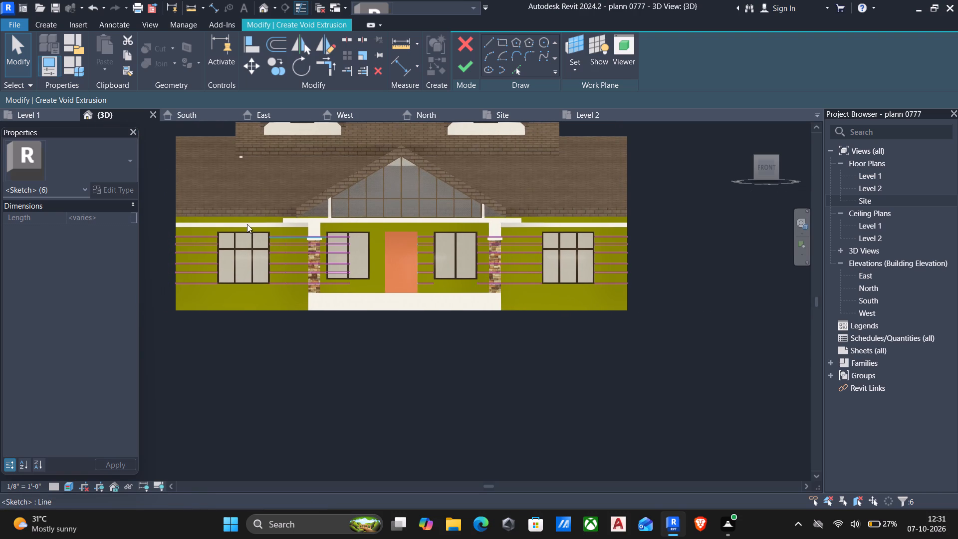
pyautogui.moveTo(247, 224); pyautogui.dragTo(274, 271)
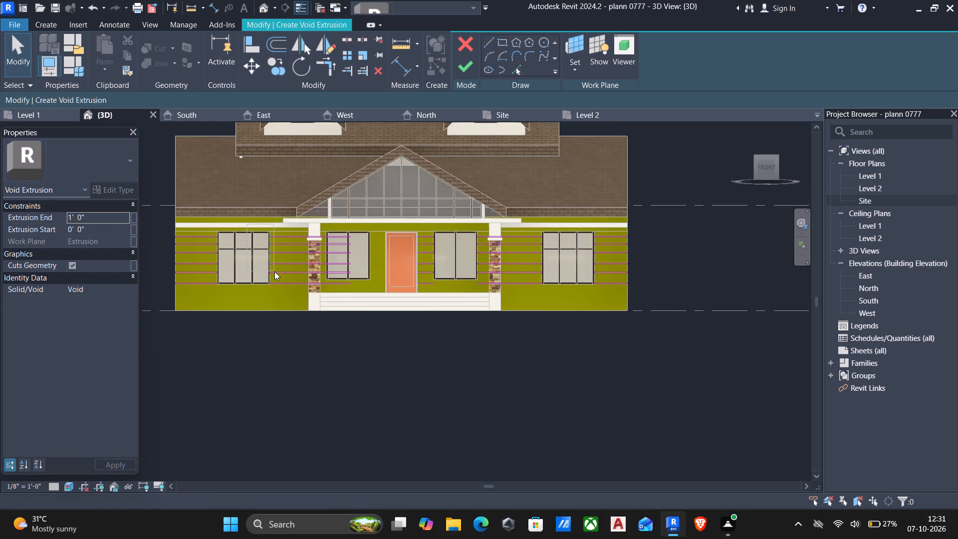
pyautogui.moveTo(274, 271); pyautogui.dragTo(281, 293)
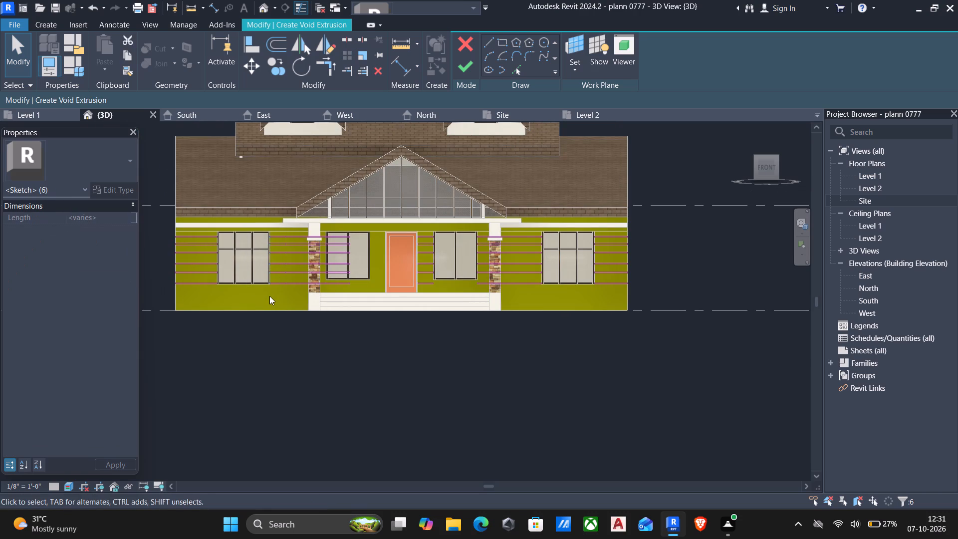
pyautogui.press('Escape')
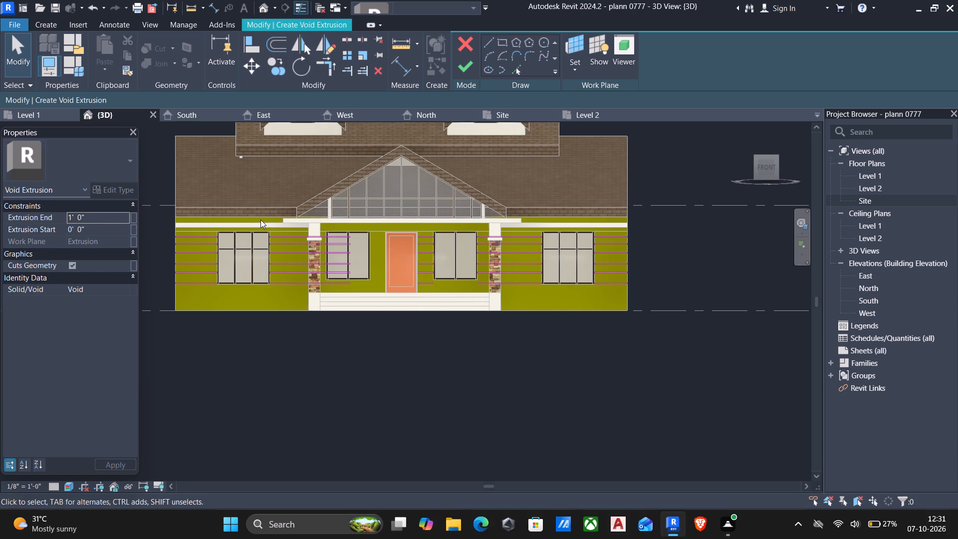
pyautogui.moveTo(262, 217); pyautogui.dragTo(380, 316)
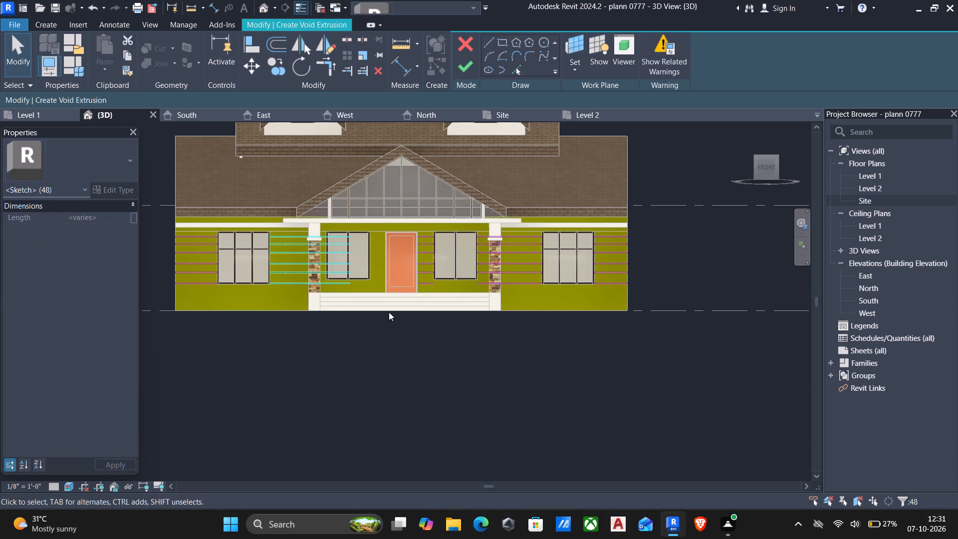
pyautogui.press('Delete')
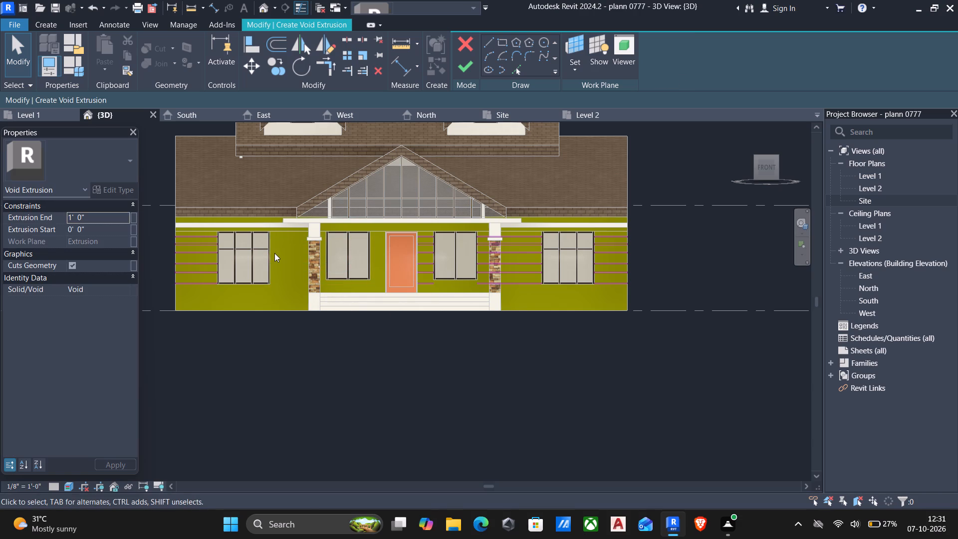
# Copy the left wall's outermost groove outlines inward so their inner ends meet the outer edge of the left porch window.
pyautogui.scroll(-3, 270, 253)
pyautogui.moveTo(279, 263); pyautogui.dragTo(336, 264, button='middle')
pyautogui.moveTo(230, 238); pyautogui.dragTo(226, 243)
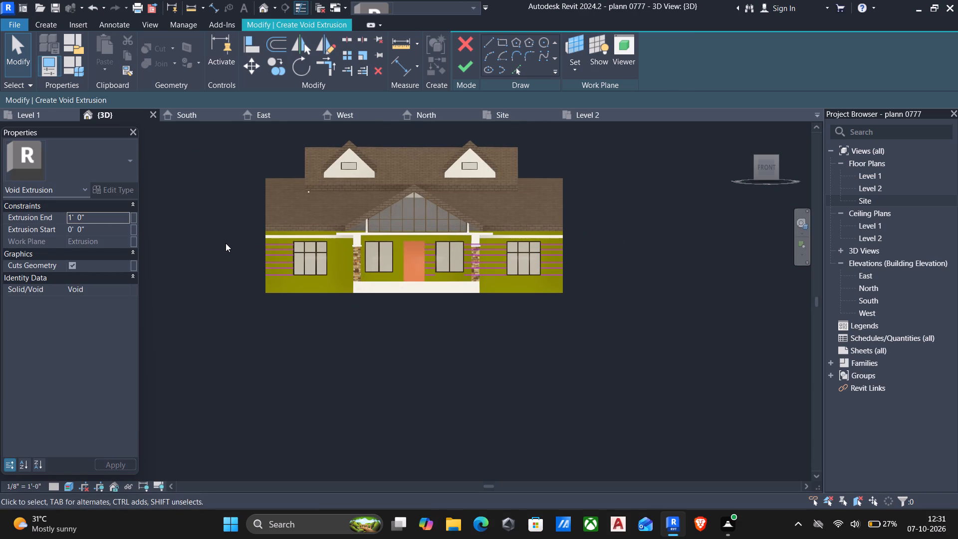
pyautogui.moveTo(226, 243); pyautogui.dragTo(333, 303)
pyautogui.write('co')
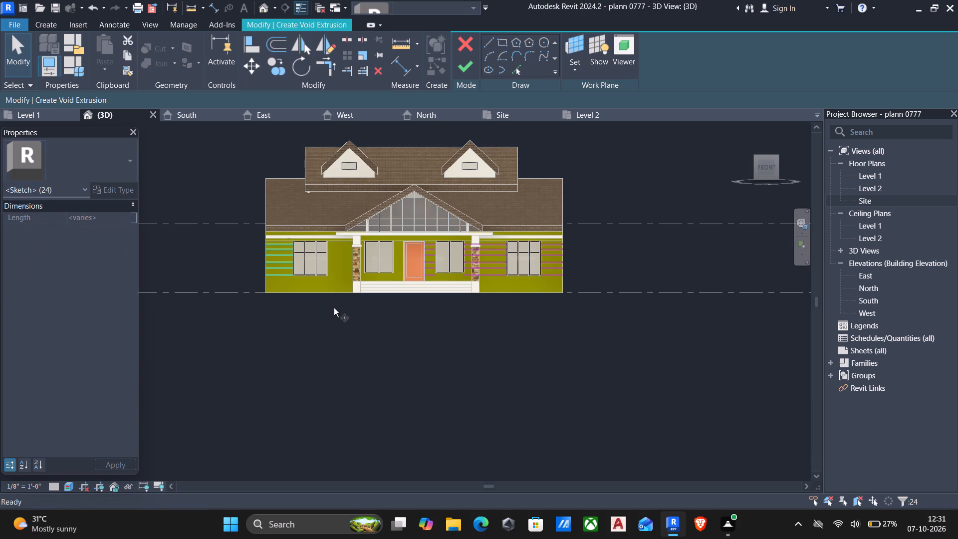
pyautogui.scroll(4, 330, 303)
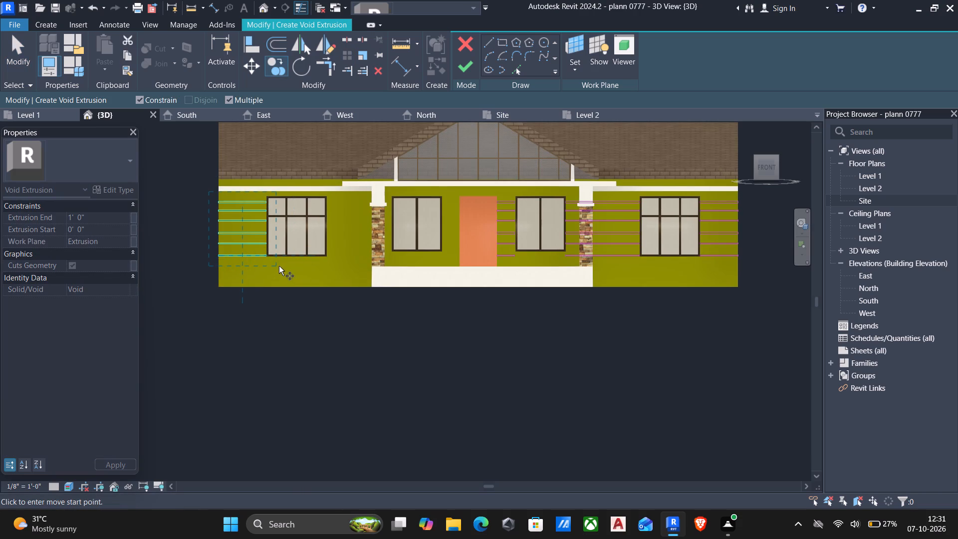
pyautogui.scroll(5, 253, 255)
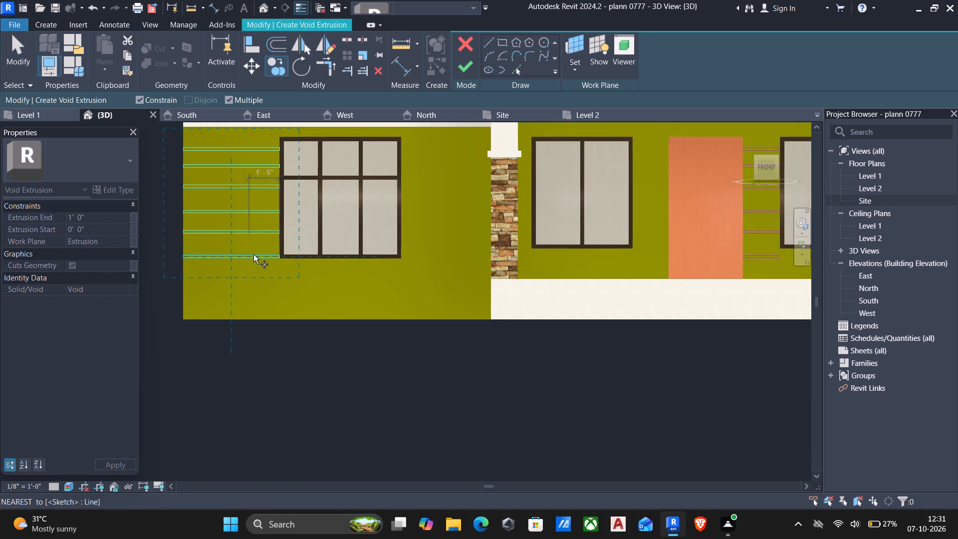
pyautogui.scroll(3, 253, 255)
pyautogui.click(292, 262)
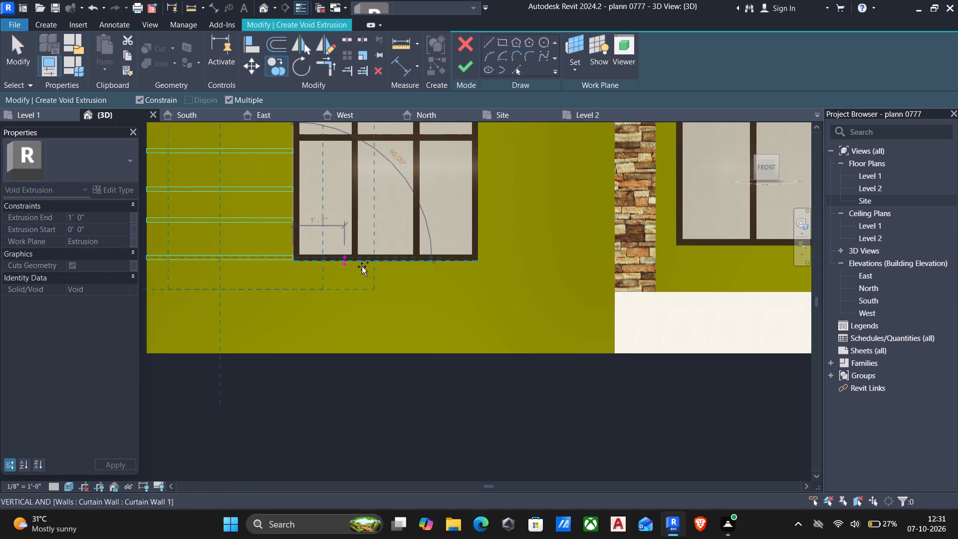
pyautogui.click(674, 251)
pyautogui.press('Escape')
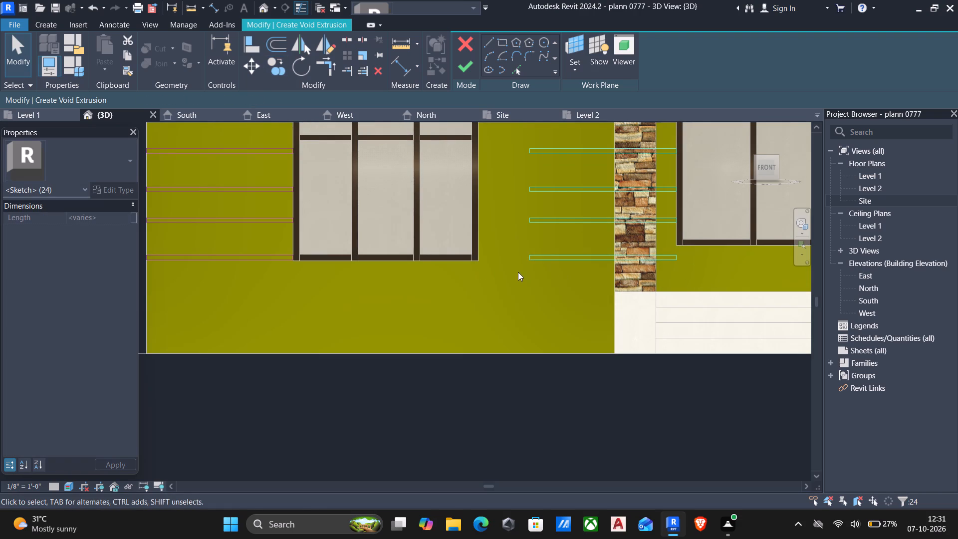
# Extend the outer ends of the copied column-side grooves to the column-facing edge of the left wall window.
pyautogui.scroll(-4, 518, 272)
pyautogui.moveTo(494, 279); pyautogui.dragTo(489, 280, button='middle')
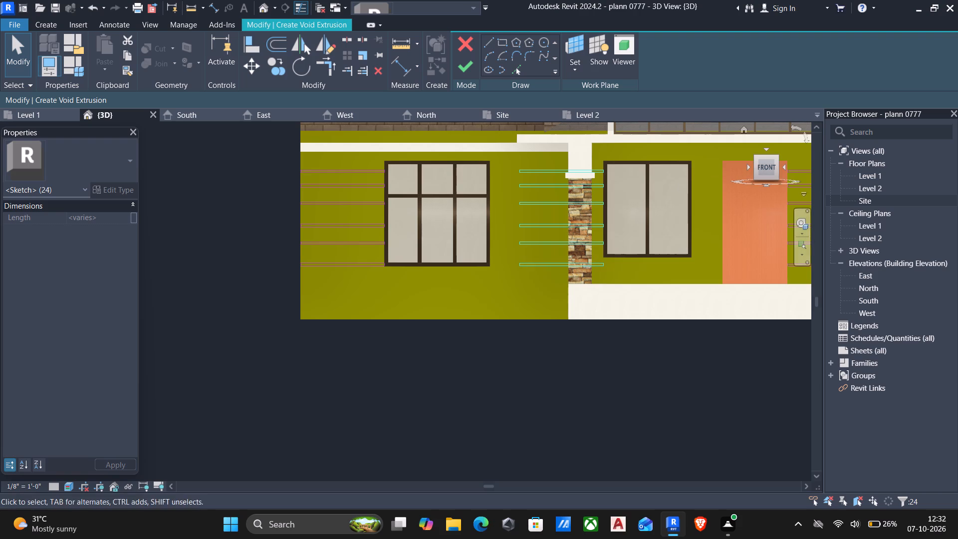
pyautogui.moveTo(770, 166); pyautogui.dragTo(764, 165)
pyautogui.moveTo(508, 159); pyautogui.dragTo(514, 184)
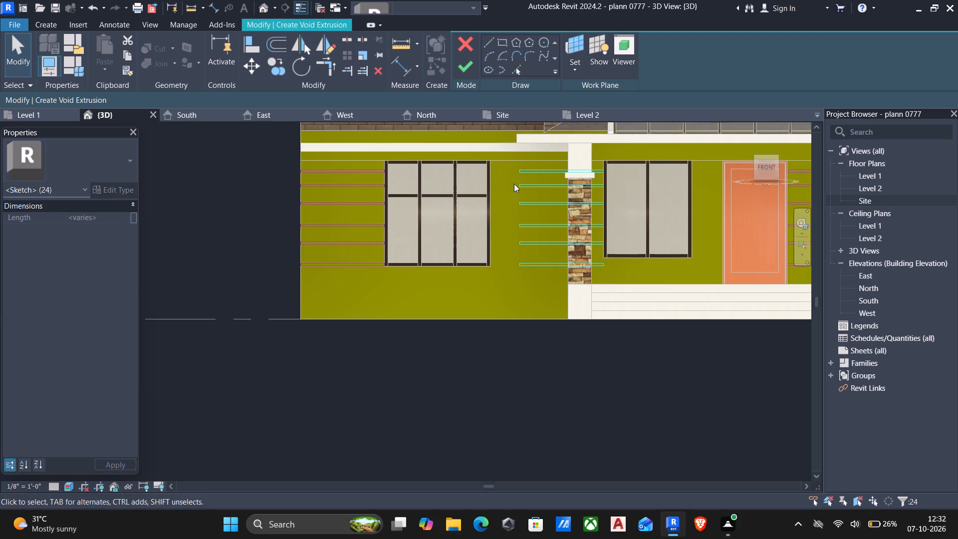
pyautogui.moveTo(514, 184); pyautogui.dragTo(543, 285)
pyautogui.press('Left')
pyautogui.press('Left')
pyautogui.press('Left')
pyautogui.press('Left')
pyautogui.press('Left')
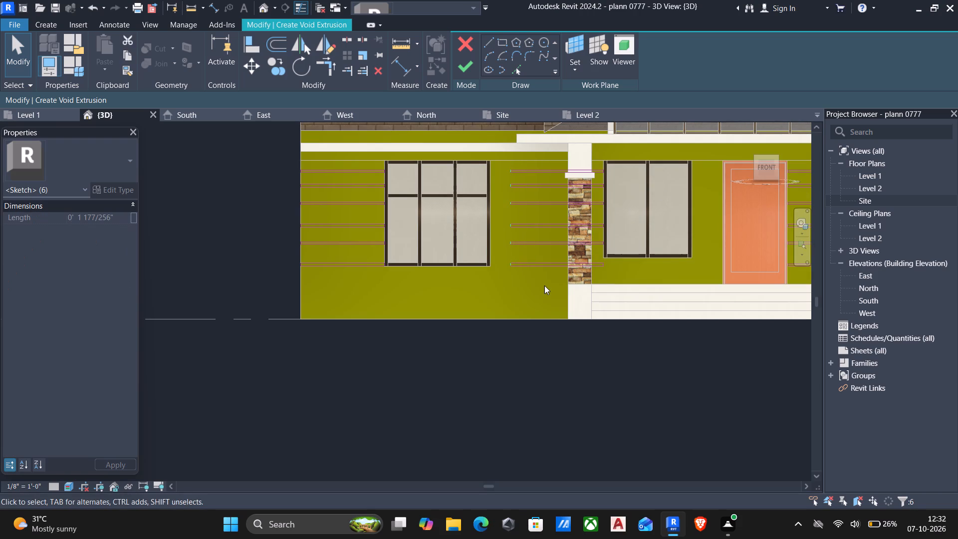
pyautogui.press('Left')
pyautogui.press('Left')
pyautogui.press('Left')
pyautogui.press('Left')
pyautogui.press('Left')
pyautogui.press('Left')
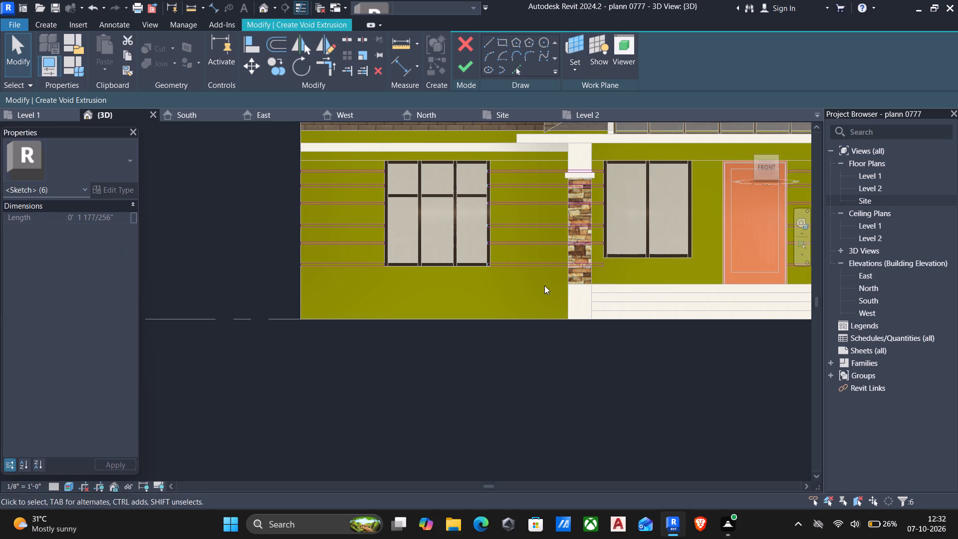
pyautogui.press('Right')
pyautogui.scroll(-3, 544, 285)
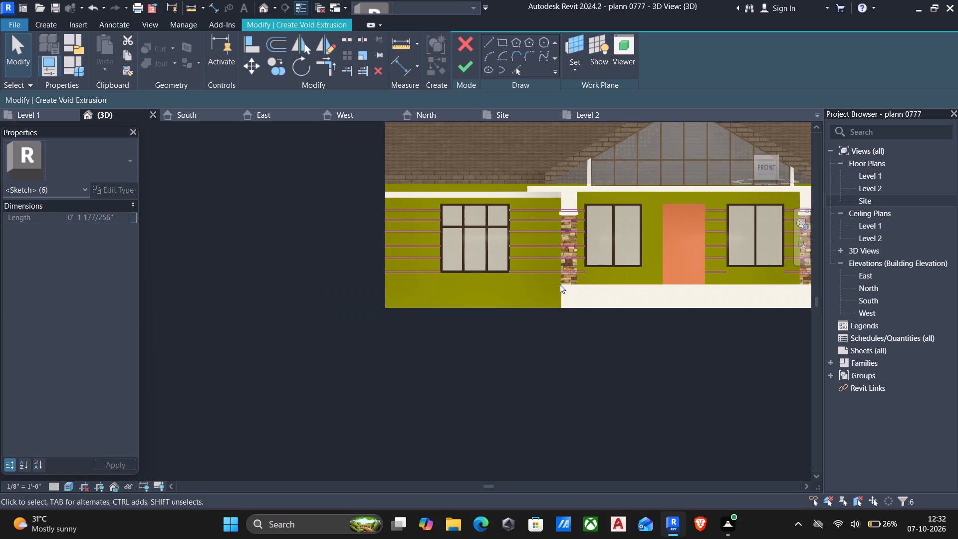
pyautogui.press('Escape')
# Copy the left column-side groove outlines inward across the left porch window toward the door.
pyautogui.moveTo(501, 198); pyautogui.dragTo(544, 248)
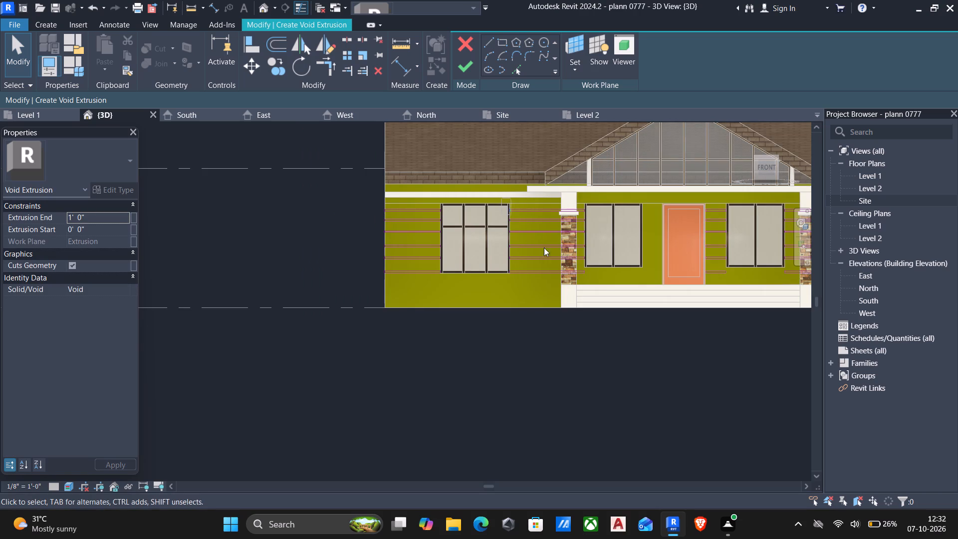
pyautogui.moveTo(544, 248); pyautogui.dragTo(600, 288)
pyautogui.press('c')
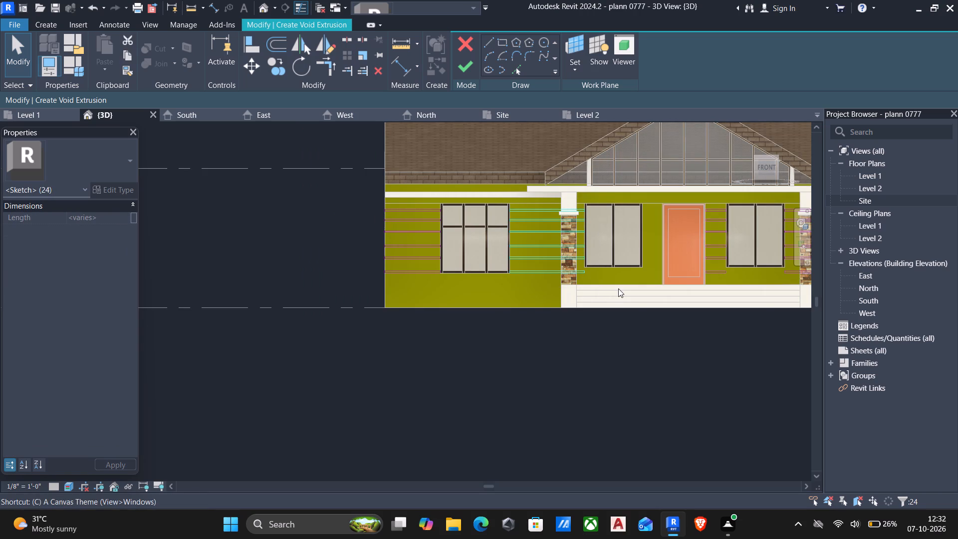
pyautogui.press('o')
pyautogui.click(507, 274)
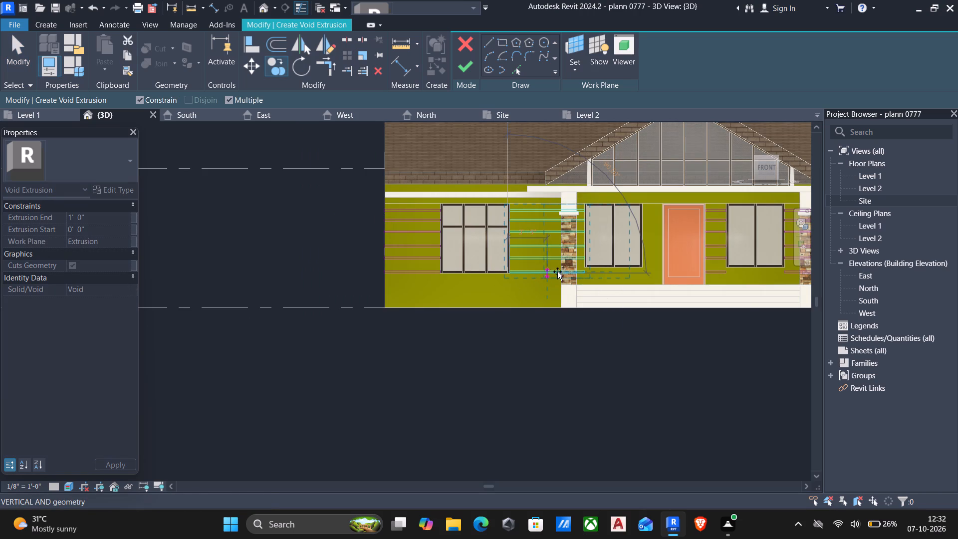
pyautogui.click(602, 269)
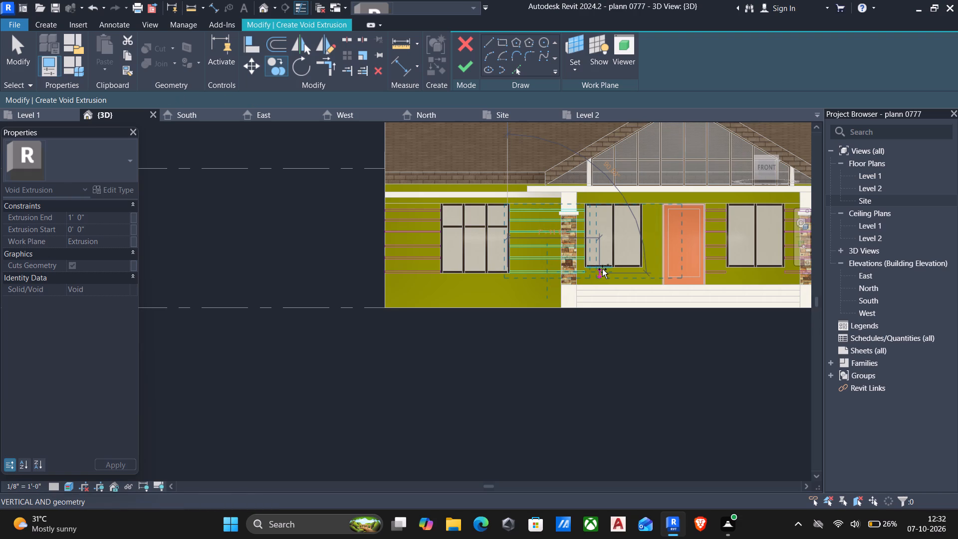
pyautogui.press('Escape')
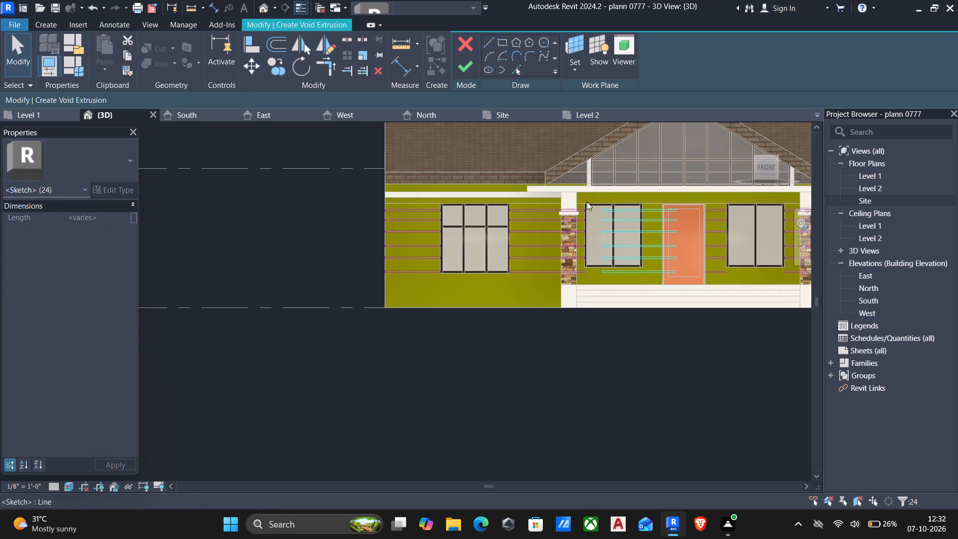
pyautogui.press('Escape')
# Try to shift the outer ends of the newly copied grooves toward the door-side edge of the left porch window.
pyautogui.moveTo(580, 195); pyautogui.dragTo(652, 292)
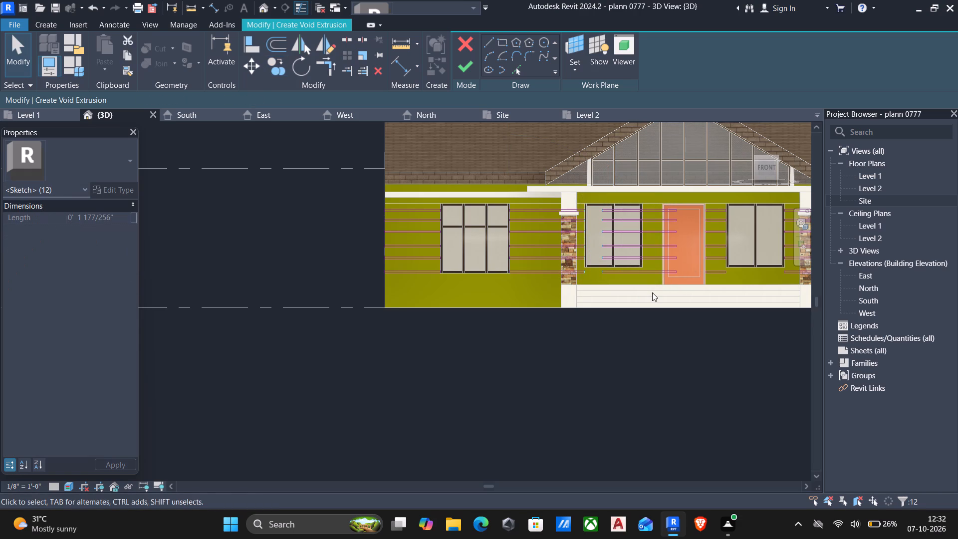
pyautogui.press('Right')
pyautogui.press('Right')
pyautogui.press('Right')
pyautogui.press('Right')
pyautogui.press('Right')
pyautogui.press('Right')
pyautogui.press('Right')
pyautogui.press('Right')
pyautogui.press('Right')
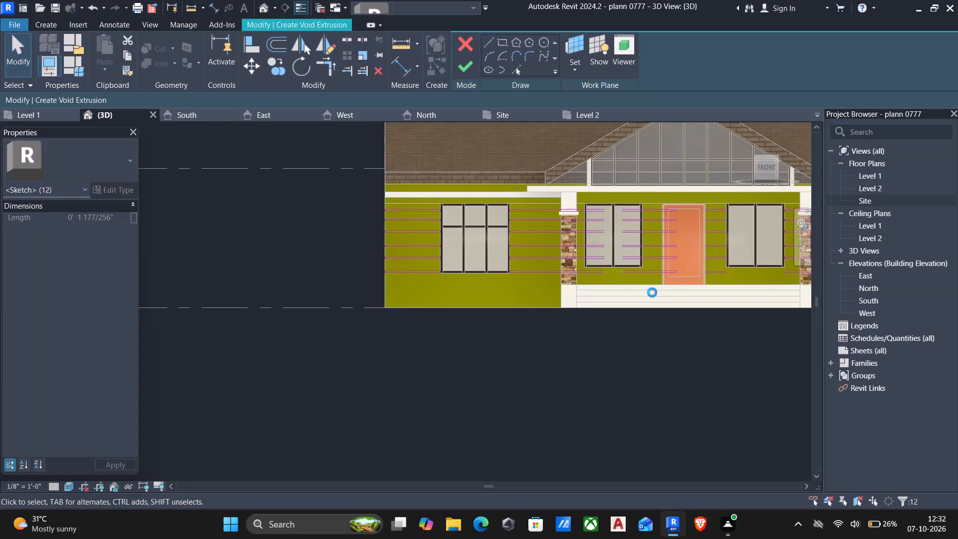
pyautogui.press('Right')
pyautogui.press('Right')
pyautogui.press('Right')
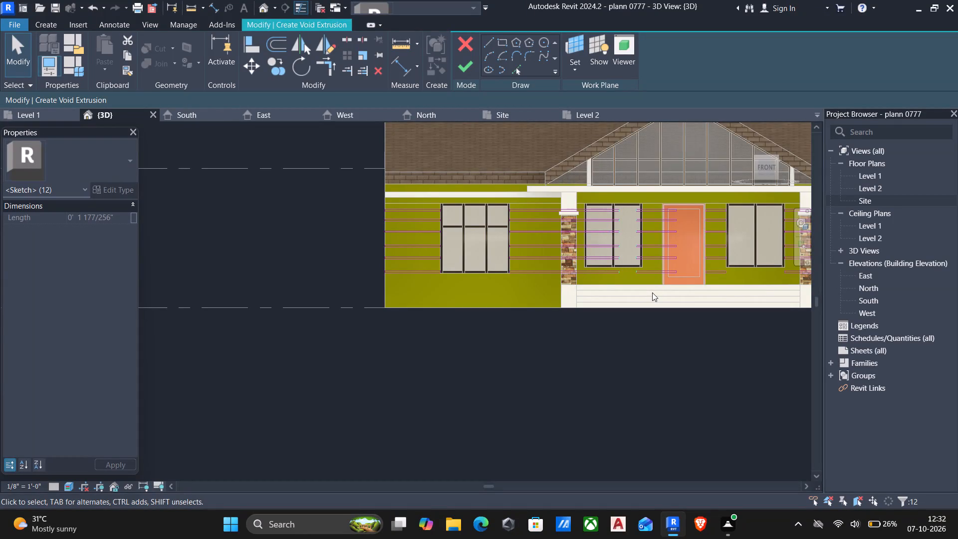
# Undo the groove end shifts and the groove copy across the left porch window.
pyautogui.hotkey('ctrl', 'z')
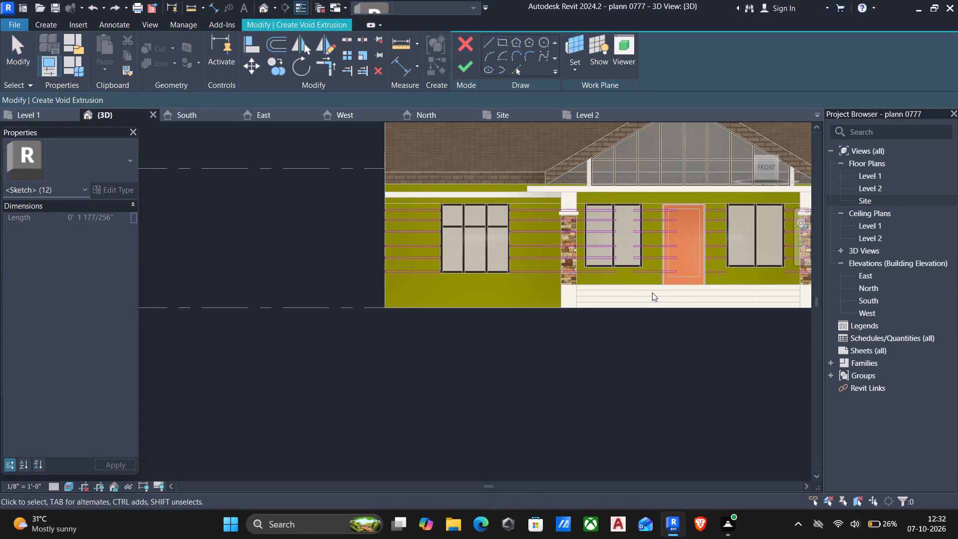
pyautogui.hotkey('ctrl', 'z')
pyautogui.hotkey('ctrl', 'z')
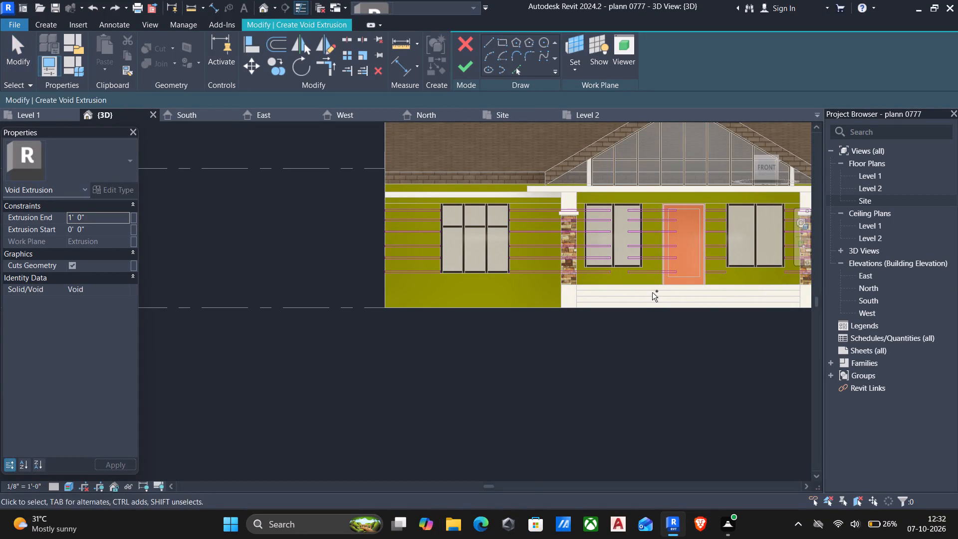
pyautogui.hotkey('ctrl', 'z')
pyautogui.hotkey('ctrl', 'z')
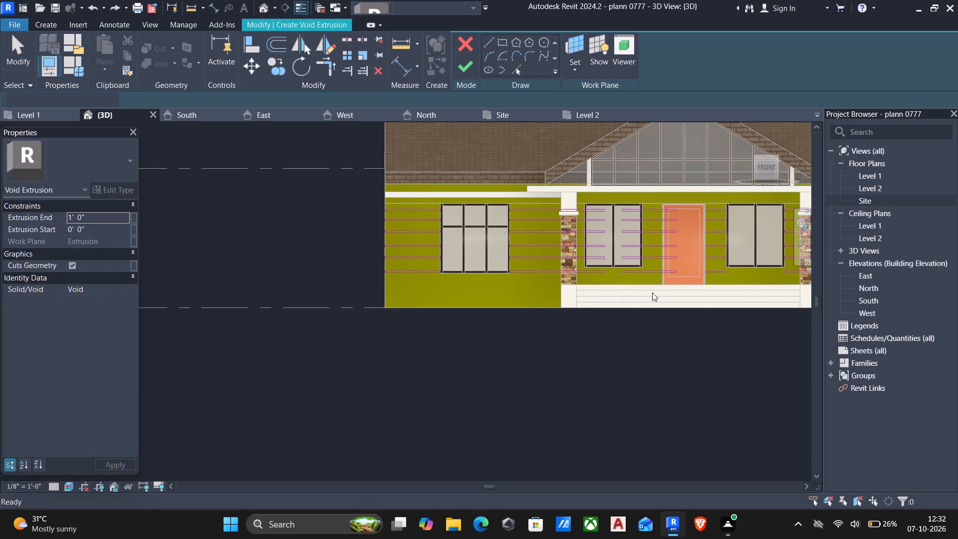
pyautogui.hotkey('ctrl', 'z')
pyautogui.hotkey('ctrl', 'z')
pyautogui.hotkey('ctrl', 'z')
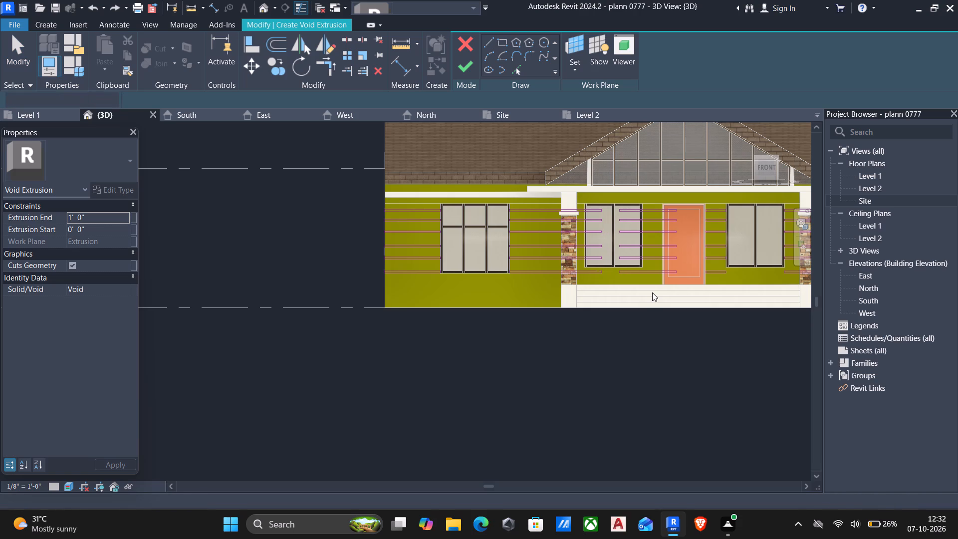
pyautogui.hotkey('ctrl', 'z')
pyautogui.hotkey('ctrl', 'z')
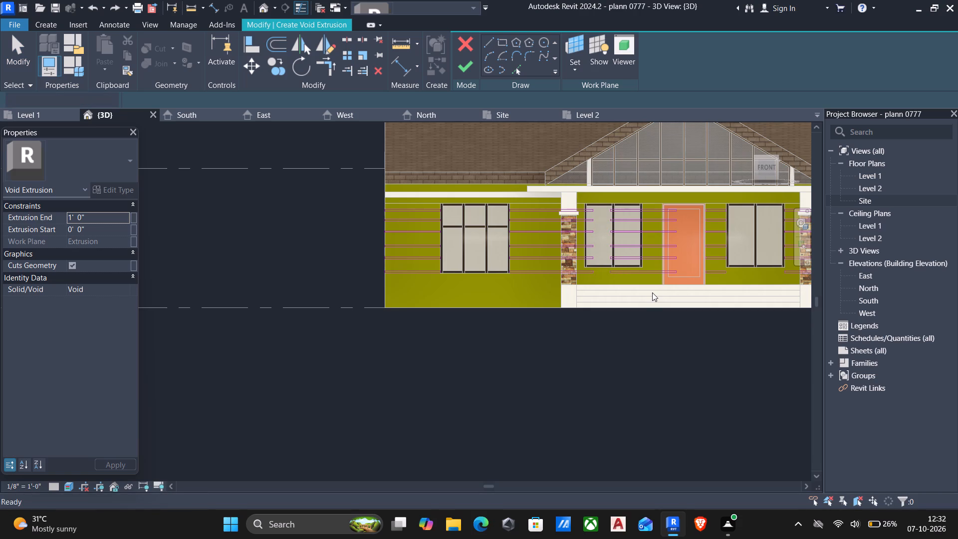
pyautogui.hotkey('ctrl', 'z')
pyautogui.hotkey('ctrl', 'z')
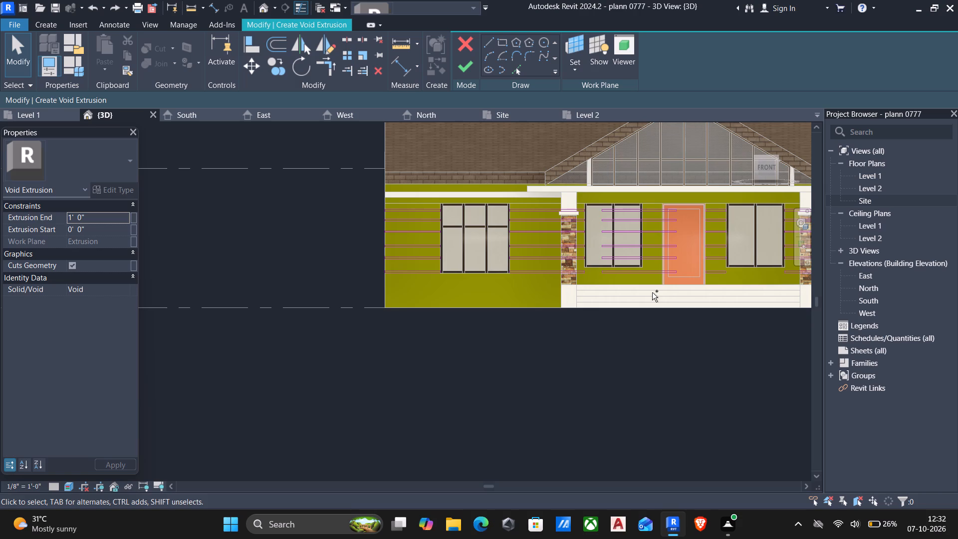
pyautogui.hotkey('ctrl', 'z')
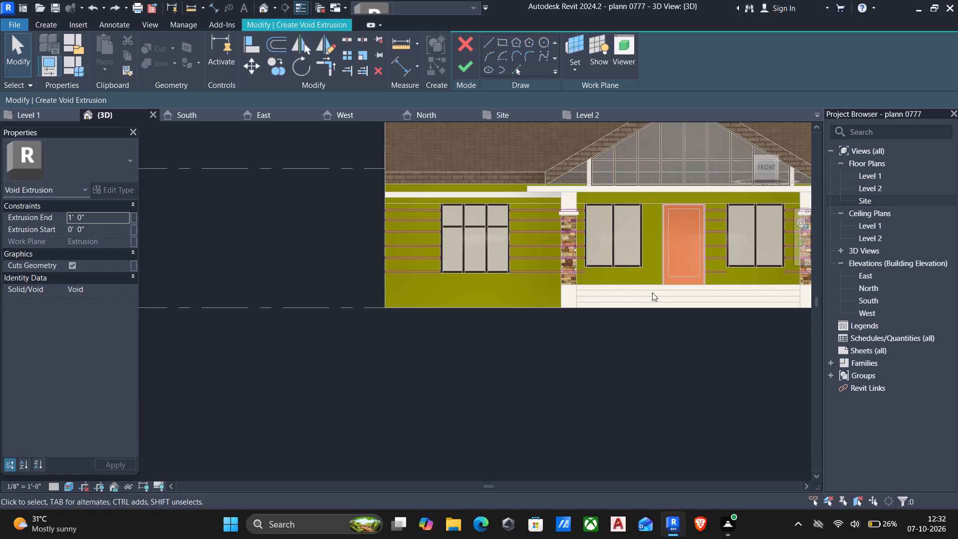
# Copy the groove outlines around the left stone column across the left porch window to the door area.
pyautogui.moveTo(484, 190); pyautogui.dragTo(586, 281)
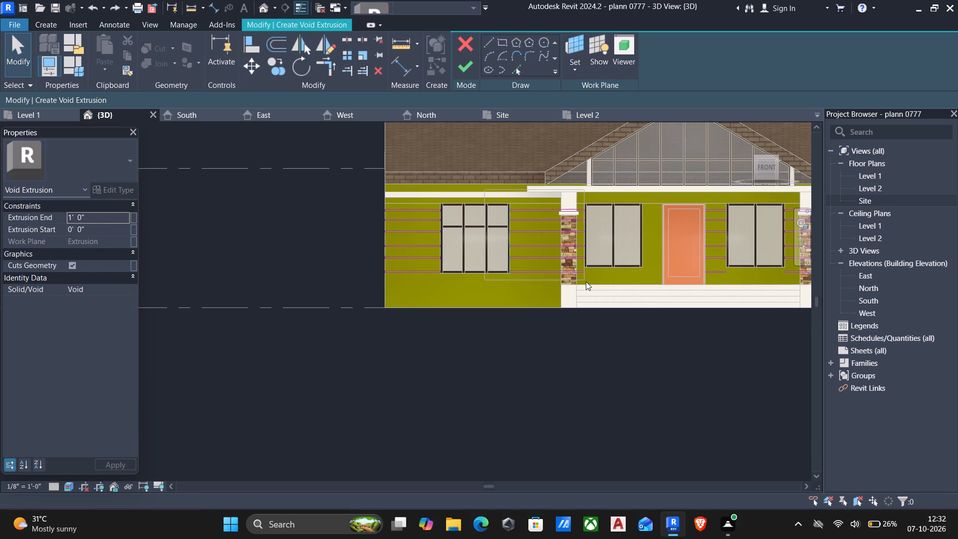
pyautogui.moveTo(586, 281); pyautogui.dragTo(597, 285)
pyautogui.write('co')
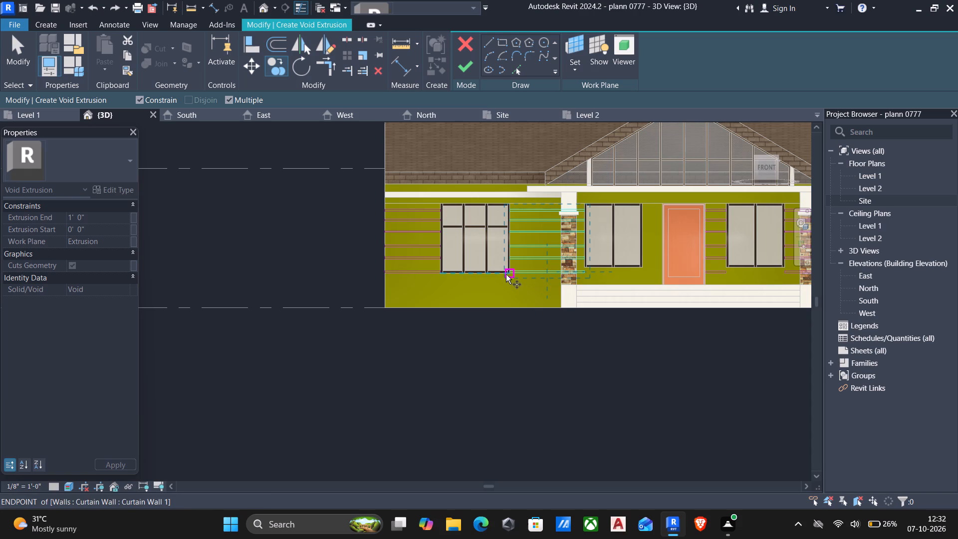
pyautogui.click(504, 274)
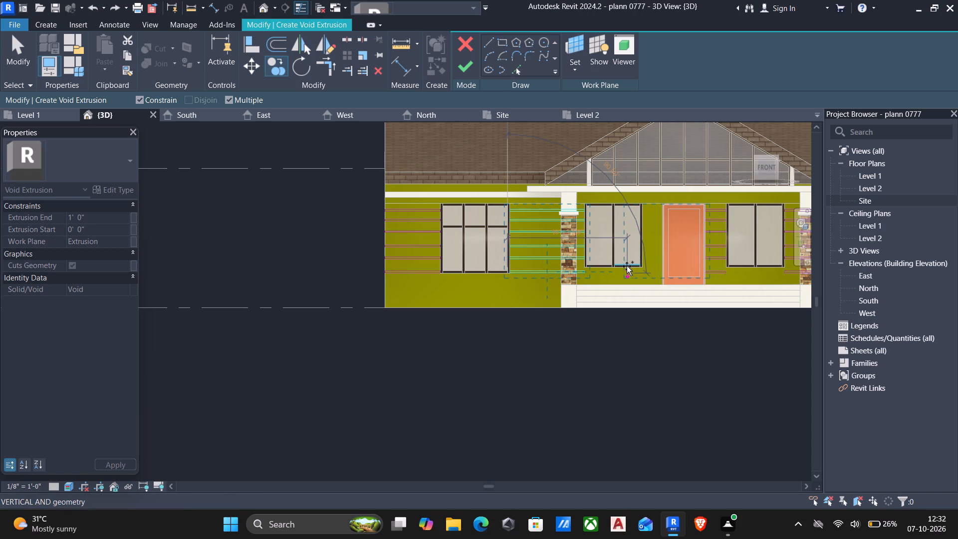
pyautogui.scroll(2, 621, 264)
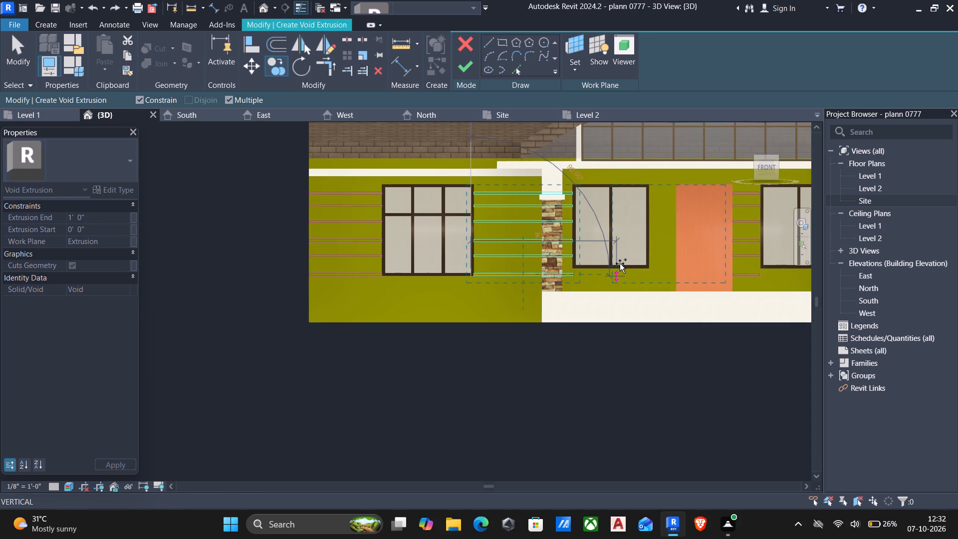
pyautogui.click(618, 264)
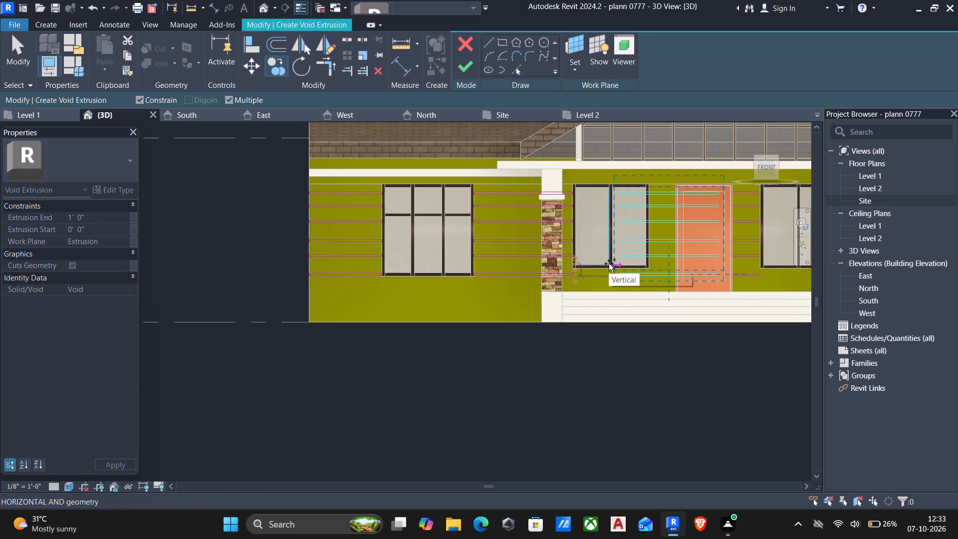
pyautogui.press('Escape')
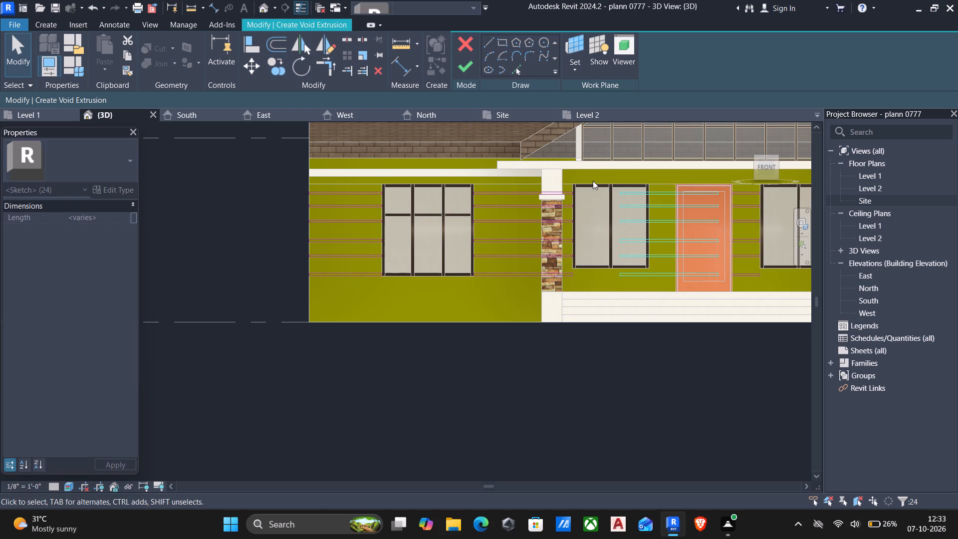
# Shift the window-side ends of the newly copied grooves to the door-side edge of the left porch window.
pyautogui.moveTo(596, 181); pyautogui.dragTo(671, 293)
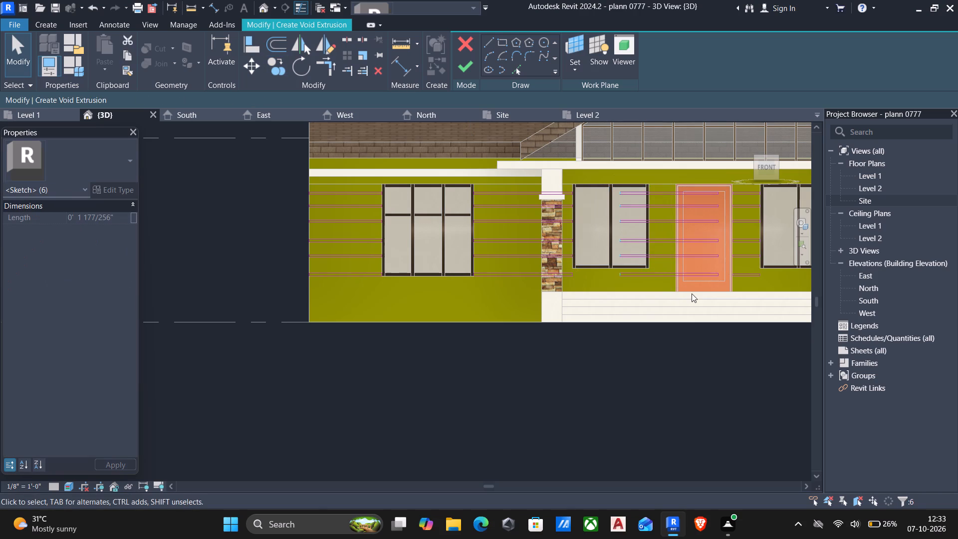
pyautogui.press('Right')
pyautogui.press('Right')
pyautogui.press('Right')
pyautogui.press('Right')
pyautogui.press('Right')
pyautogui.press('Right')
pyautogui.press('Right')
pyautogui.press('Right')
pyautogui.press('Right')
pyautogui.press('Right')
pyautogui.press('Right')
pyautogui.press('Right')
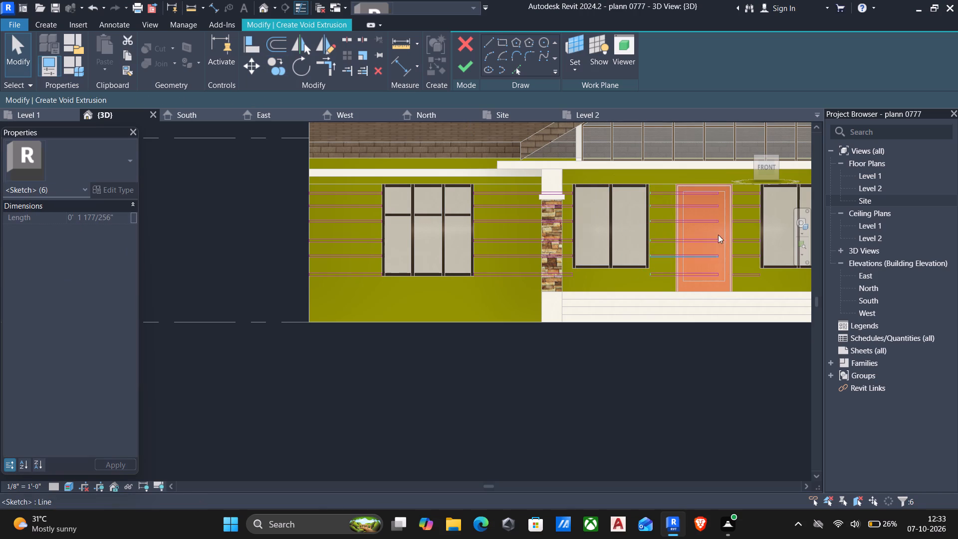
# Pull the door-side ends of the copied grooves back to the door's window-facing edge.
pyautogui.moveTo(710, 172); pyautogui.dragTo(714, 307)
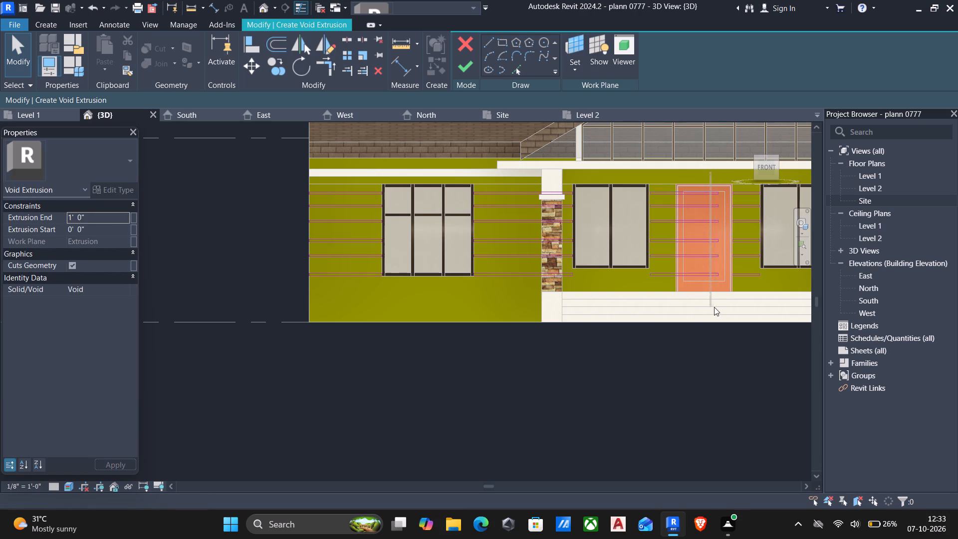
pyautogui.moveTo(714, 307); pyautogui.dragTo(725, 310)
pyautogui.press('Left')
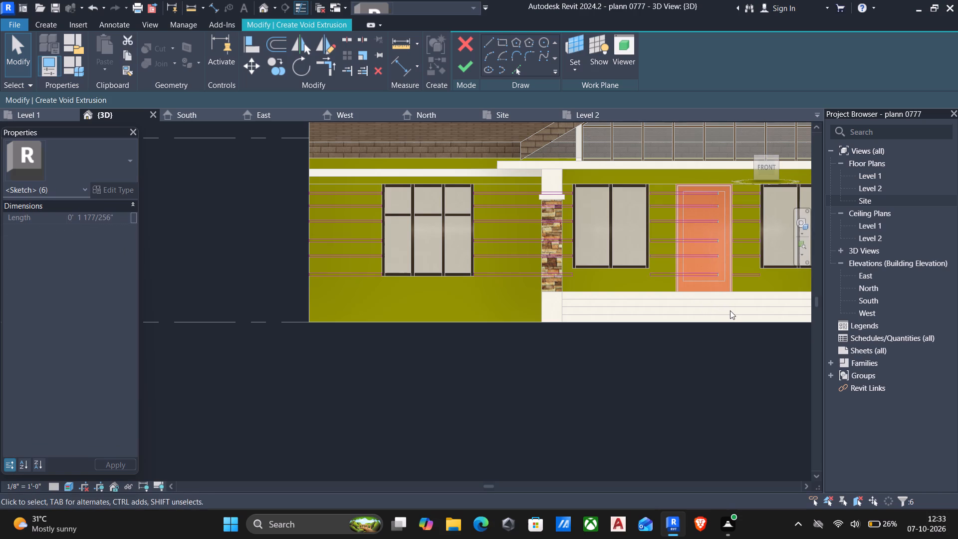
pyautogui.press('Left')
pyautogui.press('Left')
pyautogui.press('Left')
pyautogui.press('Left')
pyautogui.press('Left')
pyautogui.press('Left')
pyautogui.press('Left')
pyautogui.press('Left')
pyautogui.press('Left')
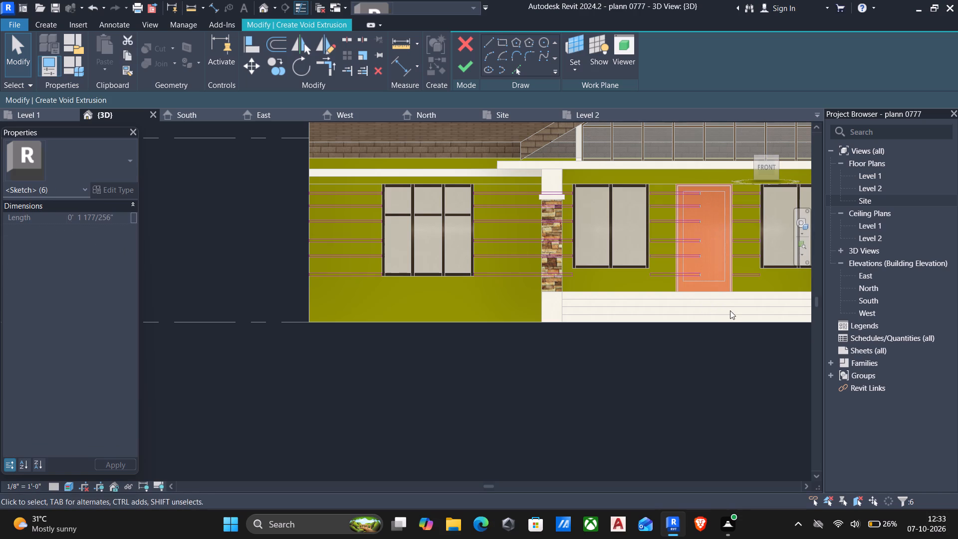
pyautogui.press('Left')
pyautogui.press('Left')
pyautogui.press('Left')
pyautogui.press('Left')
pyautogui.press('Left')
pyautogui.press('Left')
pyautogui.press('Left')
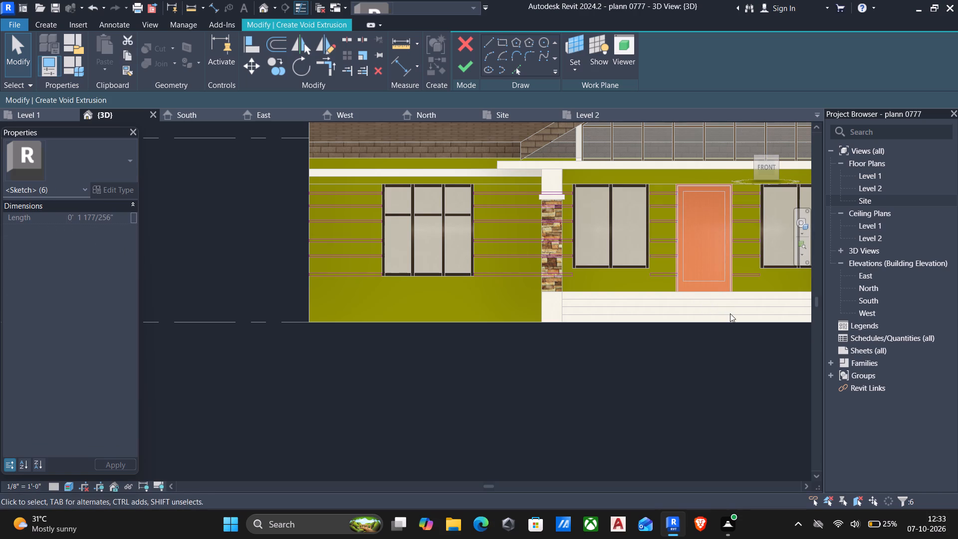
pyautogui.press('Escape')
# Extend the window-side end of the lowest door-side groove beneath the left porch window toward the column-side groove.
pyautogui.scroll(-2, 629, 279)
pyautogui.moveTo(614, 279); pyautogui.dragTo(560, 285, button='middle')
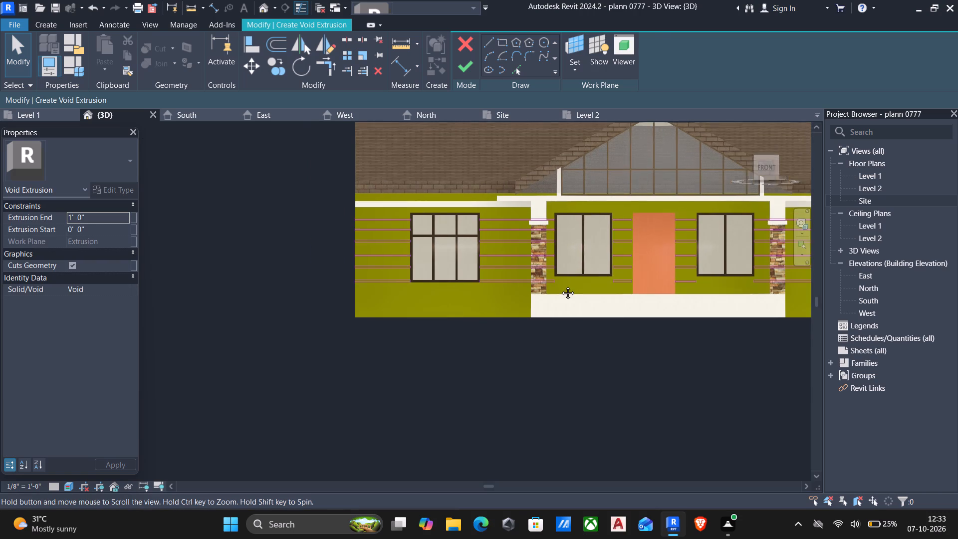
pyautogui.moveTo(560, 285); pyautogui.dragTo(560, 285, button='middle')
pyautogui.scroll(3, 590, 281)
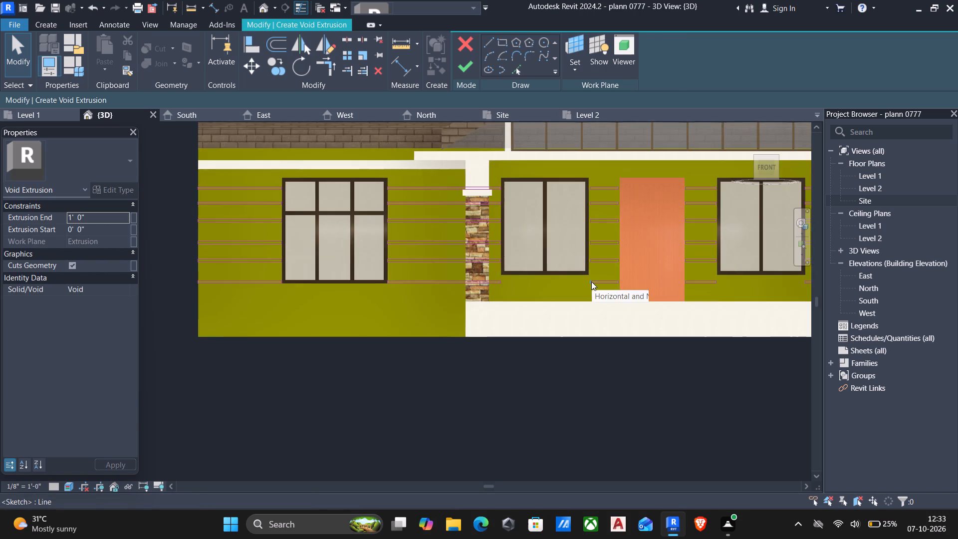
pyautogui.scroll(4, 591, 282)
pyautogui.click(589, 283)
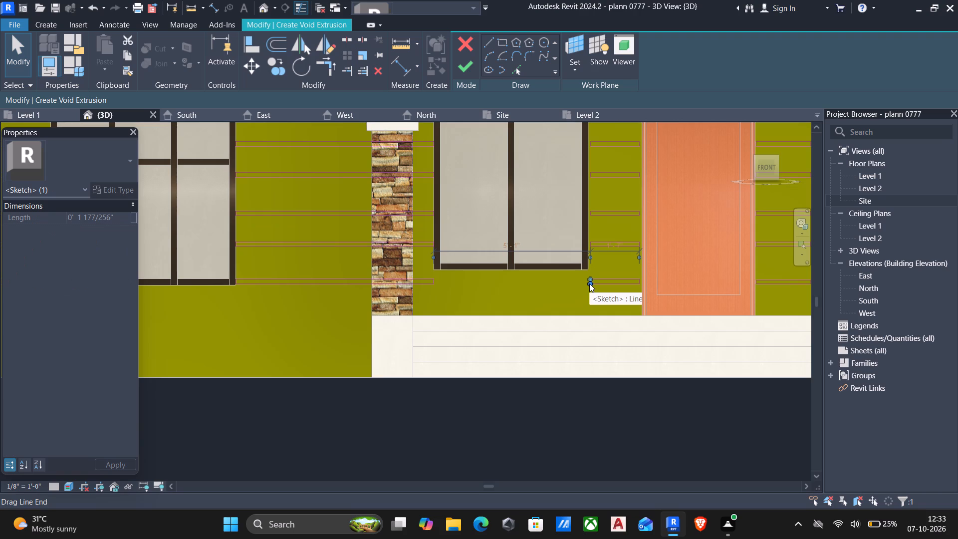
pyautogui.press('Left')
pyautogui.press('Left')
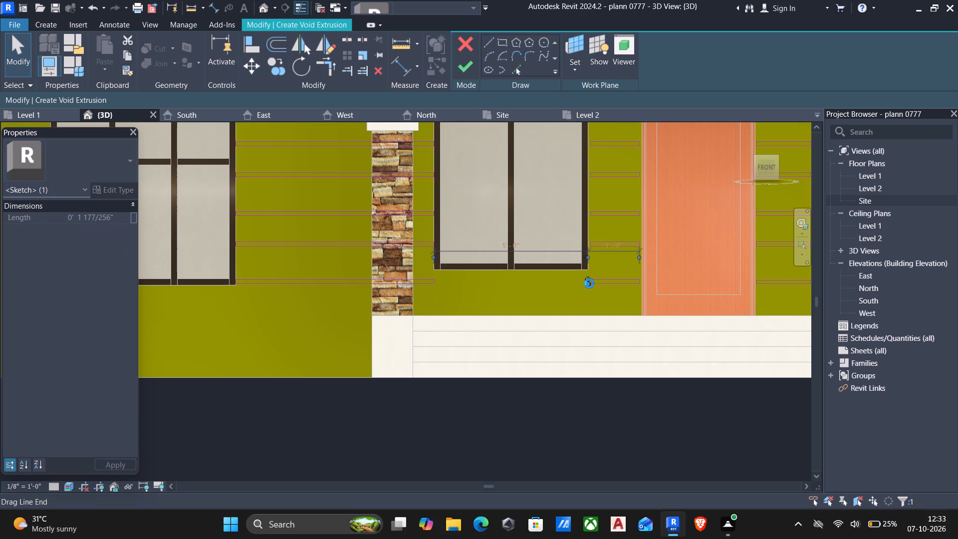
pyautogui.press('Left')
pyautogui.press('Left')
pyautogui.press('Left')
pyautogui.press('Left')
pyautogui.press('Left')
pyautogui.press('Left')
pyautogui.press('Left')
pyautogui.press('Left')
pyautogui.press('Left')
pyautogui.press('Left')
pyautogui.press('Left')
pyautogui.press('Left')
pyautogui.press('Left')
pyautogui.press('Left')
pyautogui.press('Left')
pyautogui.press('Left')
pyautogui.press('Left')
pyautogui.press('Left')
pyautogui.press('Left')
pyautogui.press('Left')
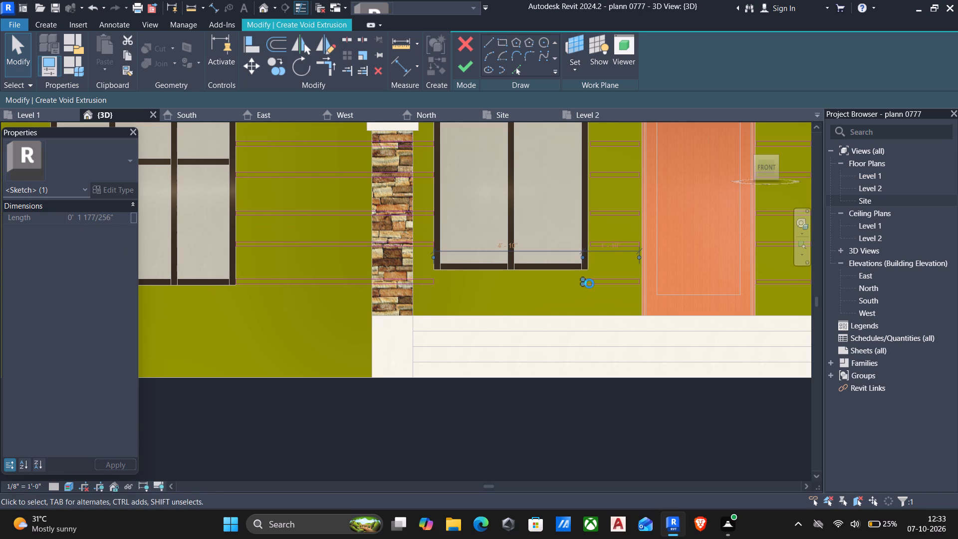
pyautogui.press('Left')
pyautogui.press('Left')
pyautogui.press('Left')
pyautogui.press('Left')
pyautogui.press('Left')
pyautogui.press('Left')
pyautogui.press('Left')
pyautogui.press('Left')
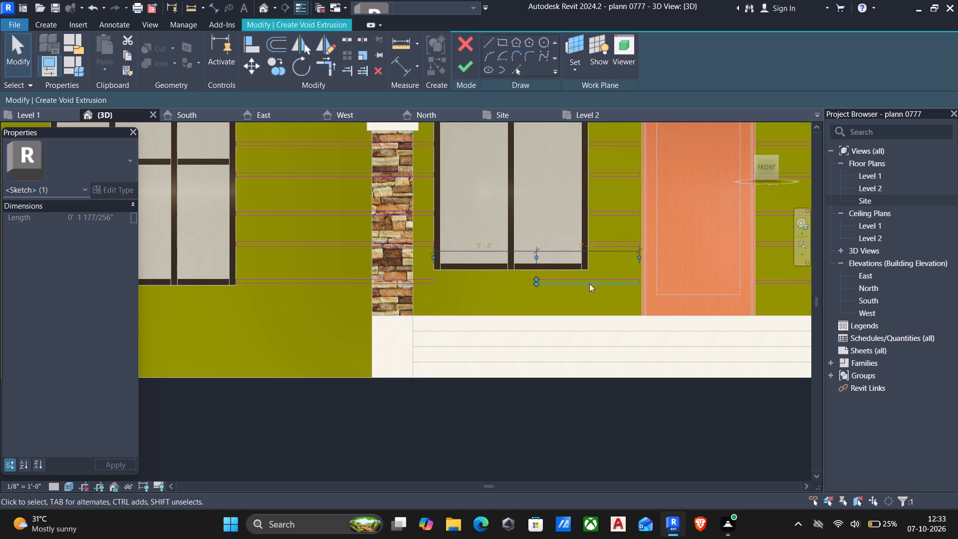
pyautogui.press('Left')
pyautogui.press('Left')
pyautogui.press('Left')
pyautogui.press('Left')
pyautogui.press('Left')
pyautogui.press('Left')
pyautogui.press('Left')
pyautogui.press('Left')
pyautogui.press('Left')
pyautogui.press('Left')
pyautogui.scroll(10, 435, 288)
pyautogui.press('Left')
pyautogui.press('Left')
pyautogui.press('Left')
pyautogui.press('Left')
pyautogui.press('Left')
pyautogui.press('Left')
pyautogui.press('Left')
pyautogui.press('Left')
pyautogui.press('Left')
pyautogui.press('Left')
pyautogui.press('Left')
pyautogui.press('Left')
pyautogui.press('Left')
pyautogui.press('Left')
pyautogui.press('Left')
pyautogui.press('Left')
pyautogui.press('Left')
pyautogui.press('Left')
pyautogui.press('Left')
pyautogui.press('Left')
pyautogui.press('Left')
pyautogui.press('Left')
pyautogui.press('Left')
pyautogui.press('Left')
pyautogui.press('Left')
pyautogui.press('Left')
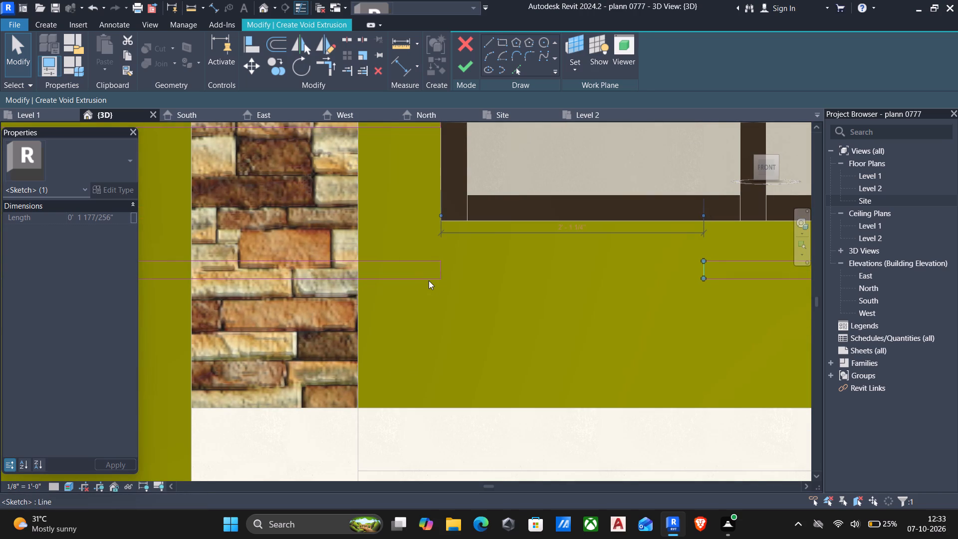
pyautogui.press('Left')
pyautogui.press('Left')
pyautogui.press('Left')
pyautogui.press('Left')
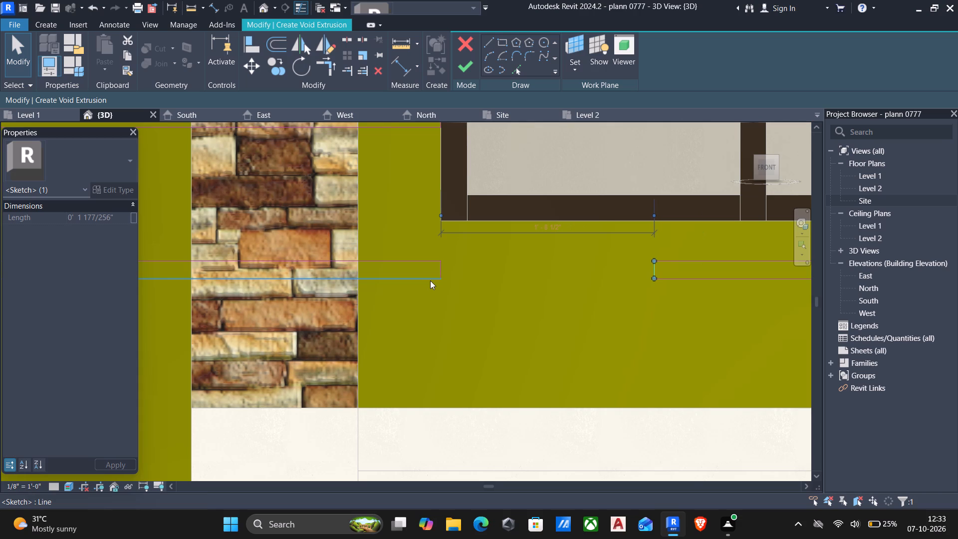
pyautogui.press('Left')
pyautogui.press('Left')
pyautogui.press('Left')
pyautogui.press('Left')
pyautogui.press('Left')
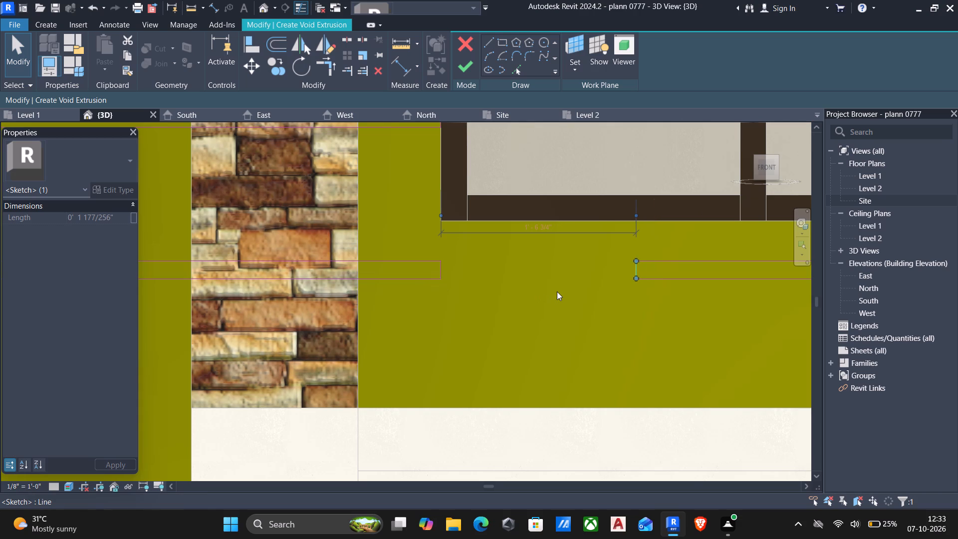
pyautogui.press('Escape')
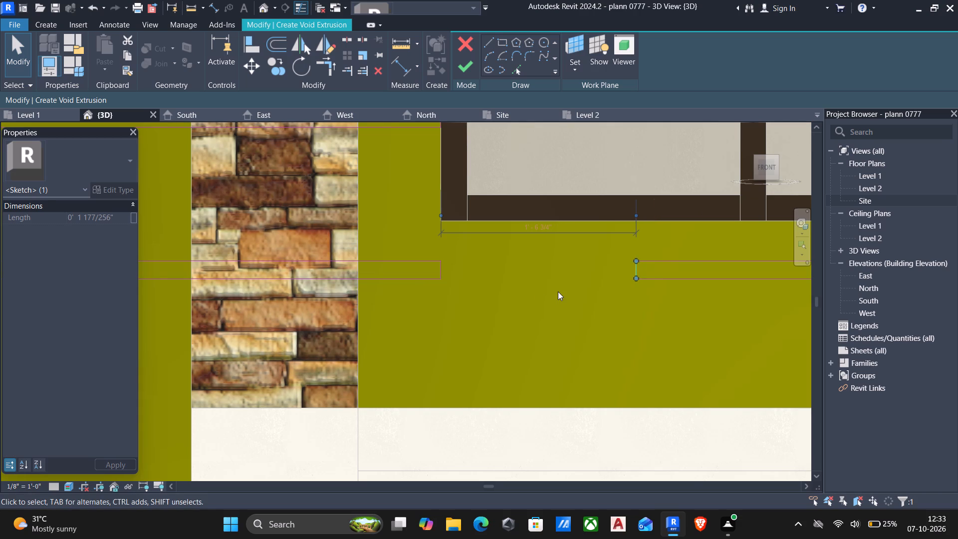
# Delete the facing end lines below the left porch window, join both groove edges with Trim/Extend, and finish the void sketch.
pyautogui.moveTo(429, 241); pyautogui.dragTo(482, 351)
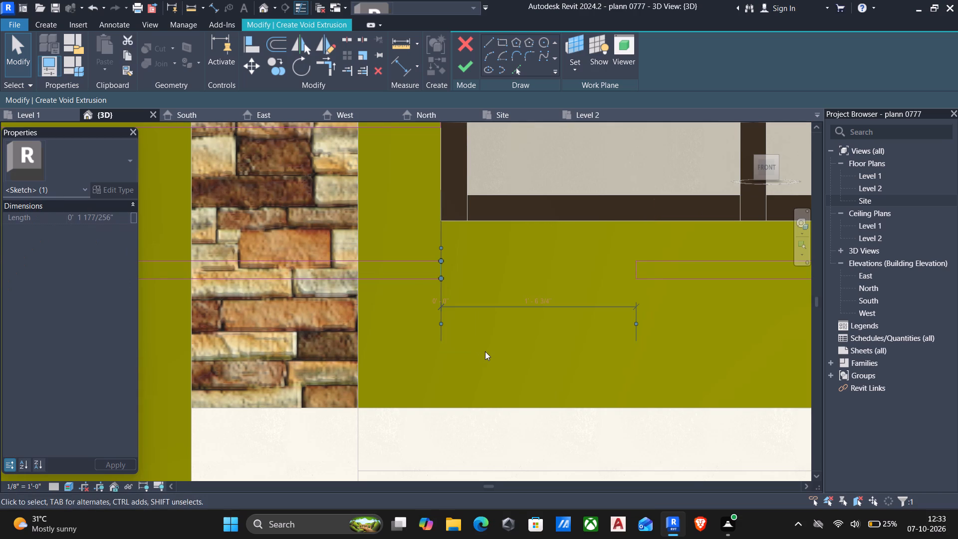
pyautogui.press('Delete')
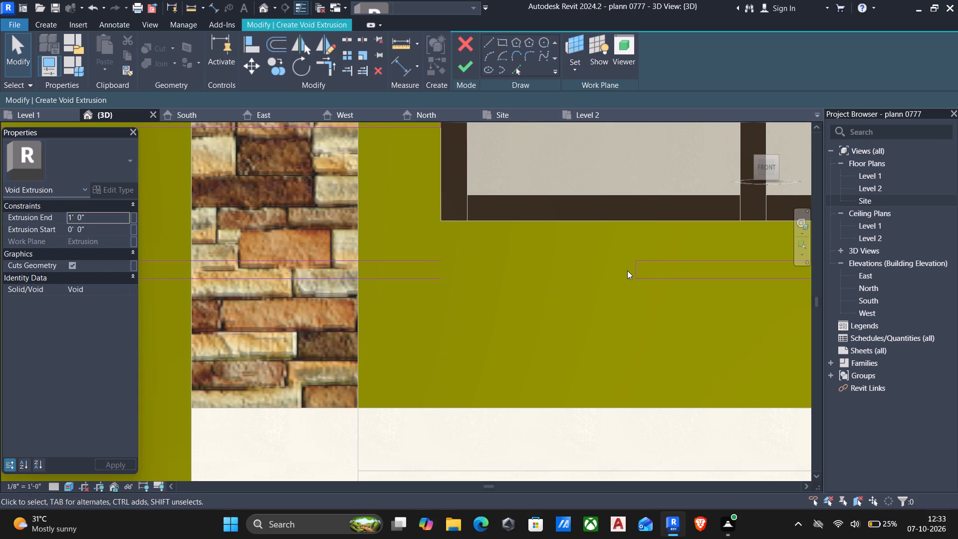
pyautogui.click(634, 274)
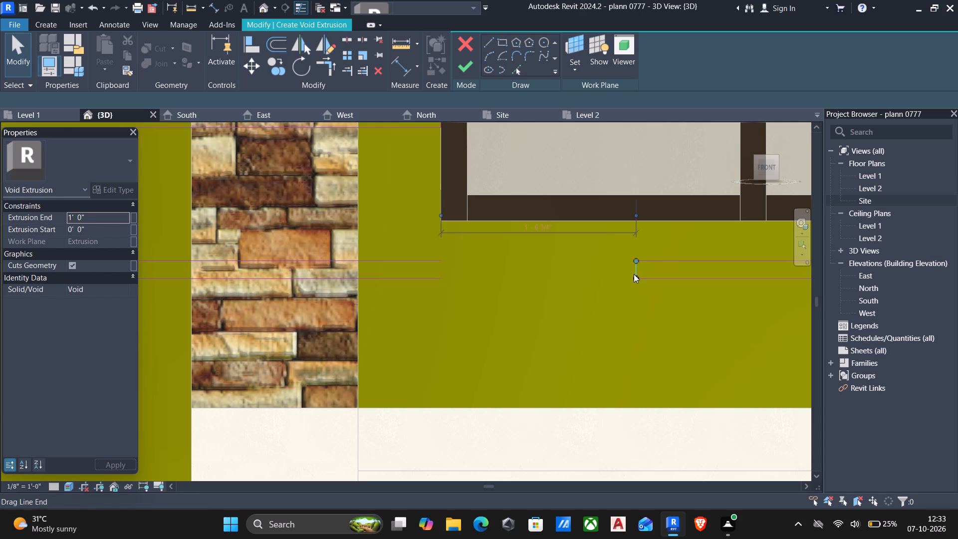
pyautogui.press('Delete')
pyautogui.write('tr')
pyautogui.click(430, 258)
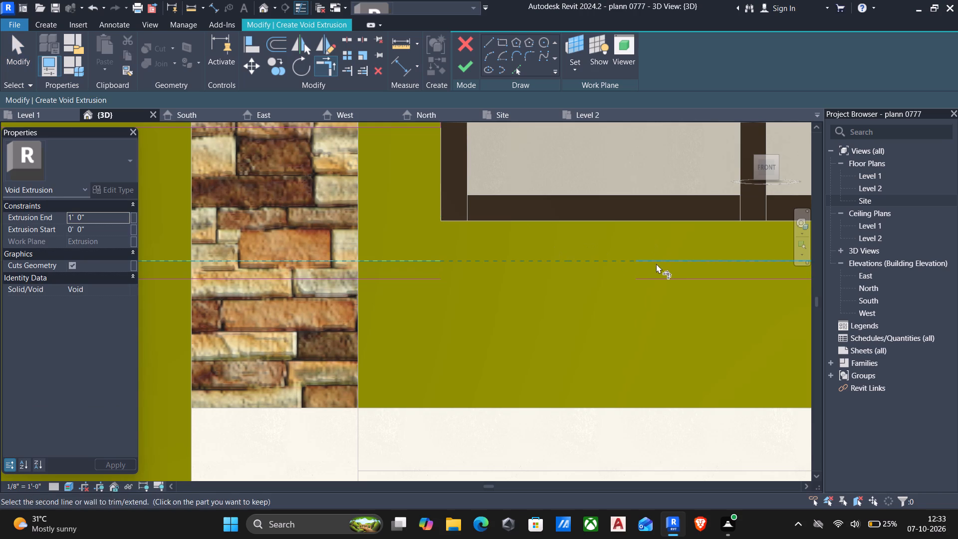
pyautogui.click(656, 259)
pyautogui.click(658, 280)
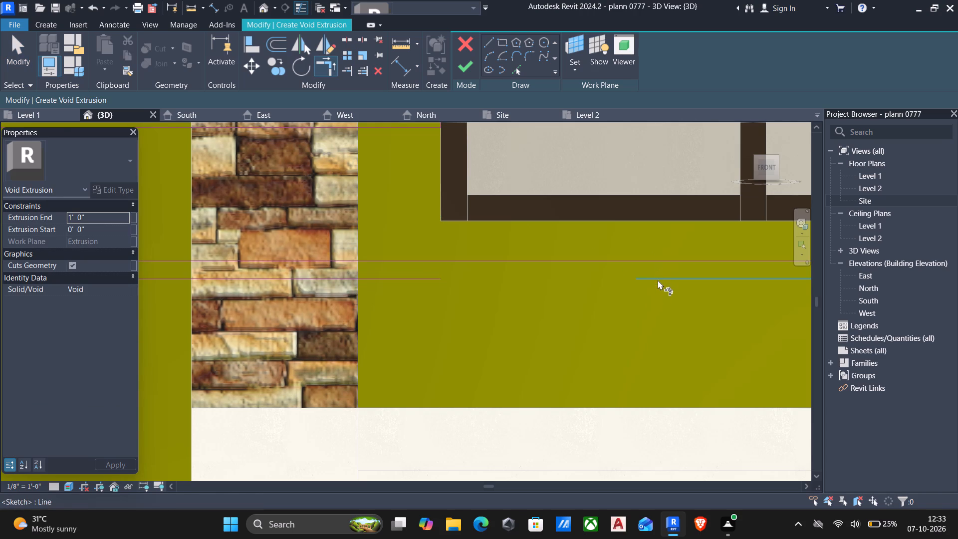
pyautogui.click(421, 277)
pyautogui.scroll(-5, 562, 324)
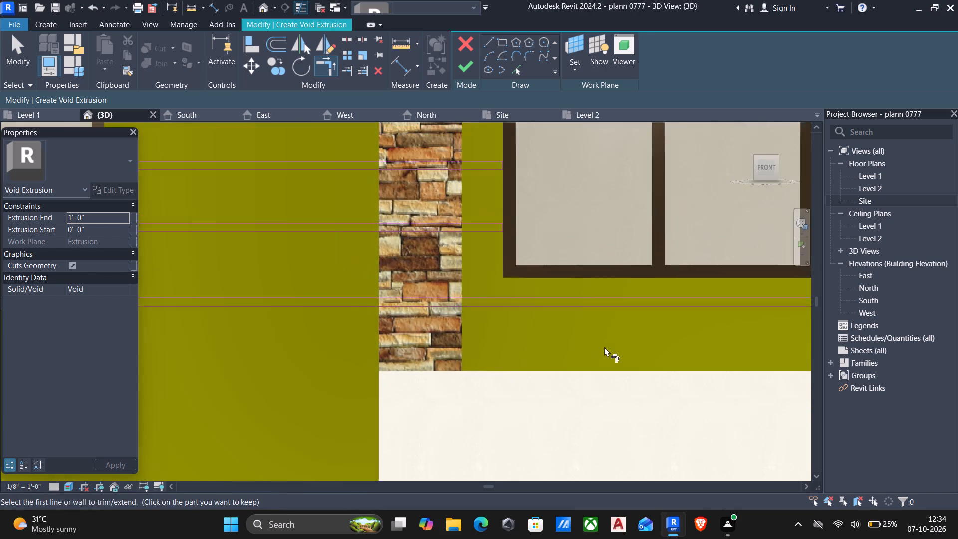
pyautogui.scroll(-4, 596, 350)
pyautogui.click(458, 66)
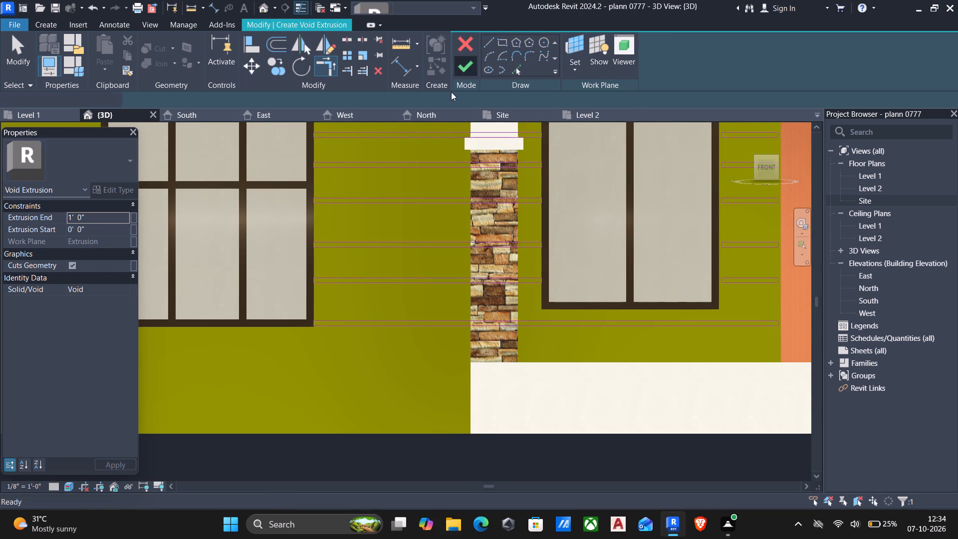
# Set the void extrusion's Extrusion End to 1" for the front wall grooves.
pyautogui.scroll(-6, 425, 181)
pyautogui.scroll(-5, 444, 284)
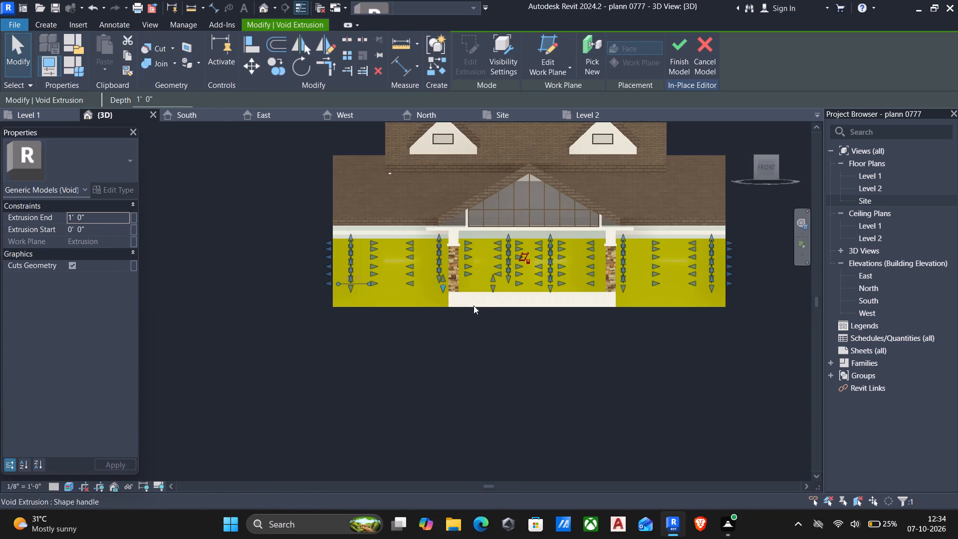
pyautogui.scroll(-1, 582, 332)
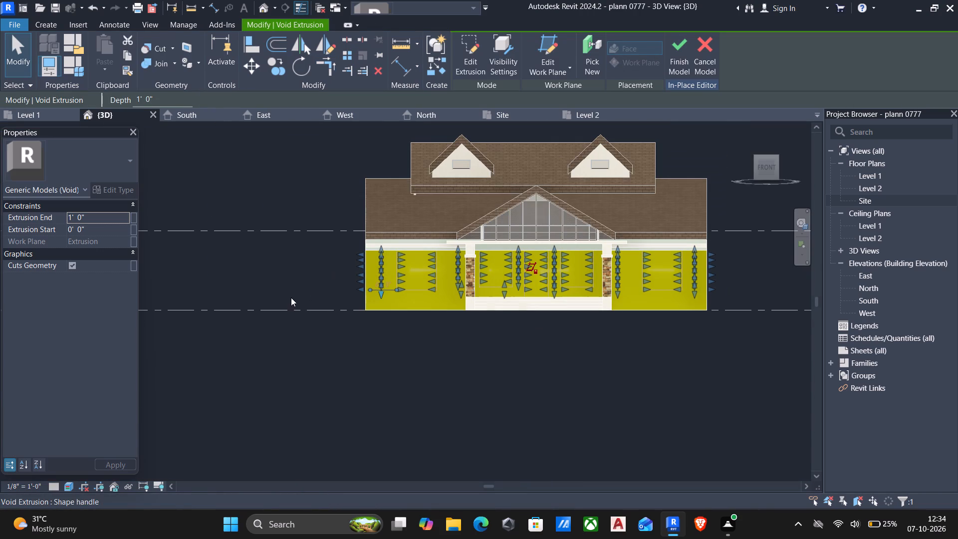
pyautogui.click(102, 222)
pyautogui.write('1"')
pyautogui.press('Return')
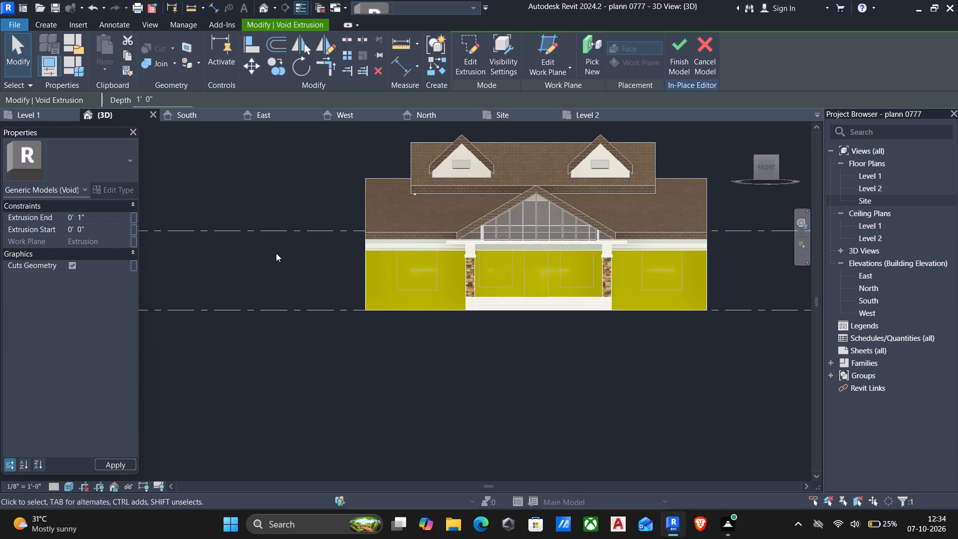
pyautogui.scroll(-3, 284, 259)
pyautogui.keyDown('shift'); pyautogui.moveTo(425, 312); pyautogui.dragTo(323, 349, button='middle'); pyautogui.keyUp('shift')
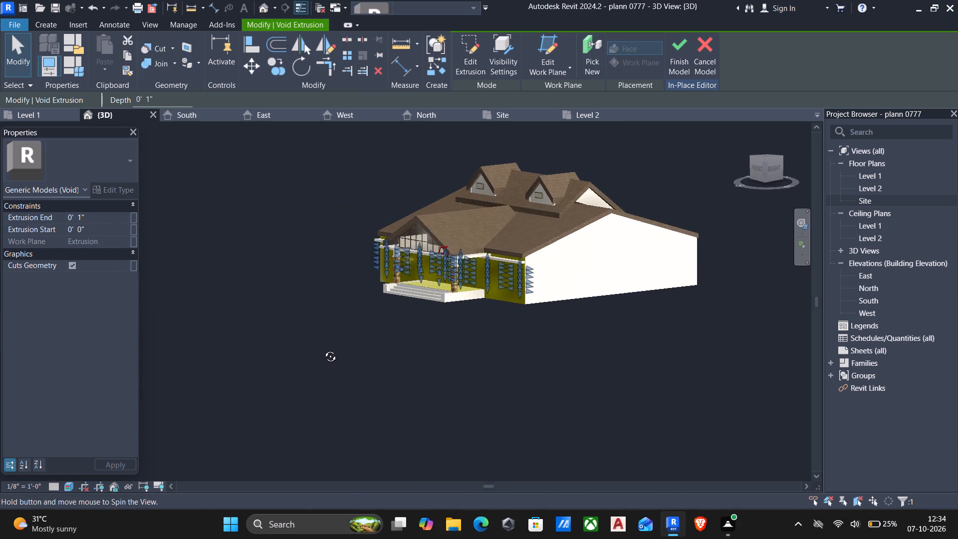
# Finish the in-place front wall model with its void grooves and dismiss the save reminder without saving.
pyautogui.keyDown('shift'); pyautogui.moveTo(323, 349); pyautogui.dragTo(304, 358, button='middle'); pyautogui.keyUp('shift')
pyautogui.scroll(5, 545, 203)
pyautogui.scroll(5, 450, 317)
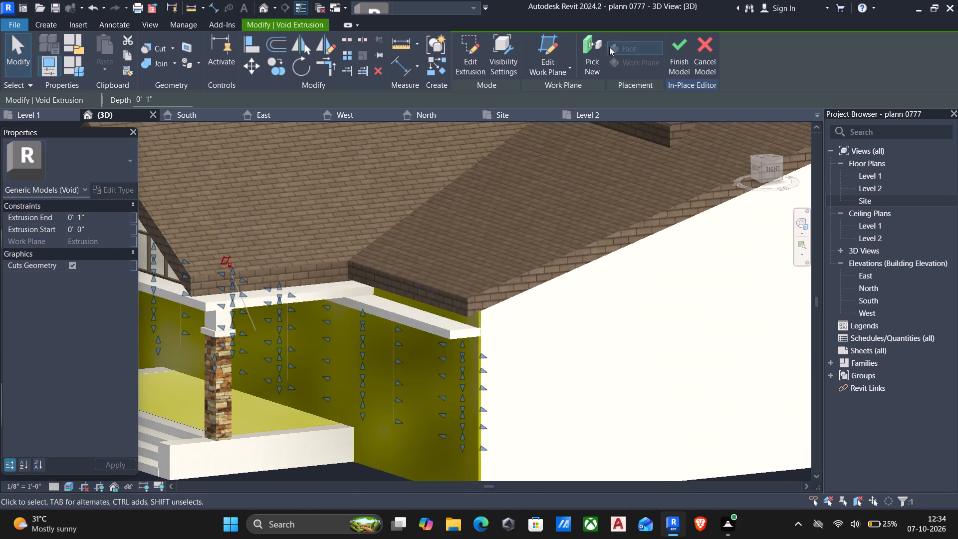
pyautogui.click(674, 43)
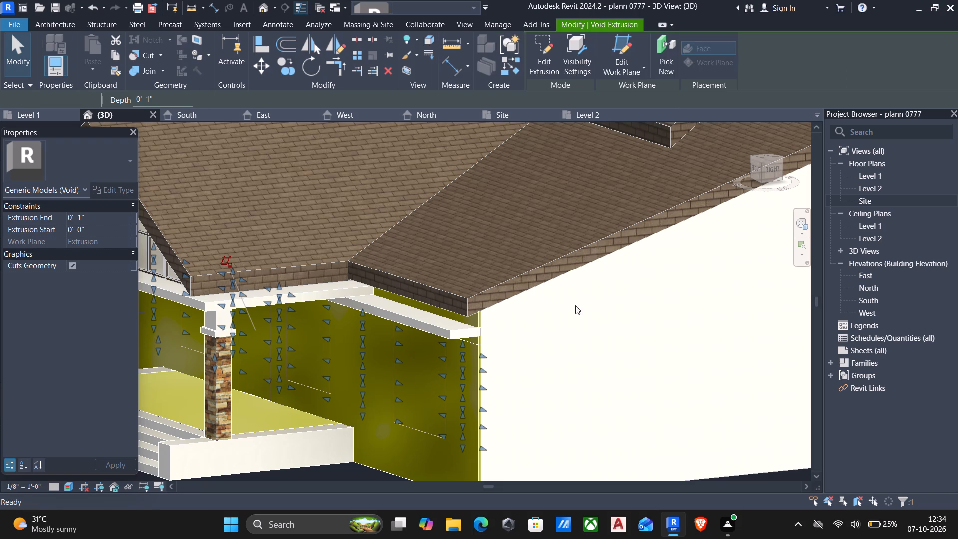
pyautogui.moveTo(532, 318); pyautogui.dragTo(548, 292, button='middle')
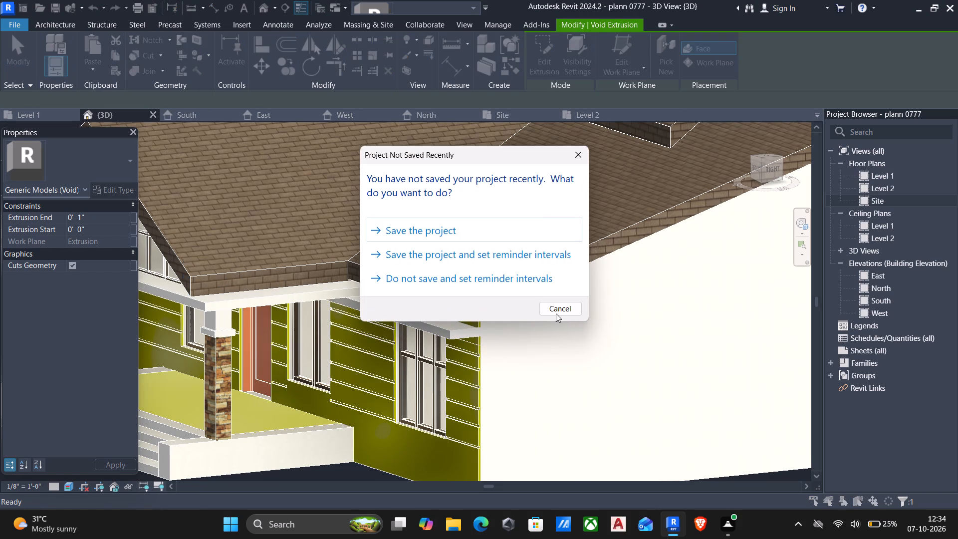
pyautogui.click(554, 308)
# Edit the front wall model in place, assign Gypsum Wall Board to the main wall and upper band extrusions, and finish the model.
pyautogui.scroll(-1, 531, 351)
pyautogui.moveTo(530, 352); pyautogui.dragTo(574, 296, button='middle')
pyautogui.moveTo(557, 353); pyautogui.dragTo(616, 337, button='middle')
pyautogui.scroll(1, 518, 347)
pyautogui.scroll(-4, 513, 347)
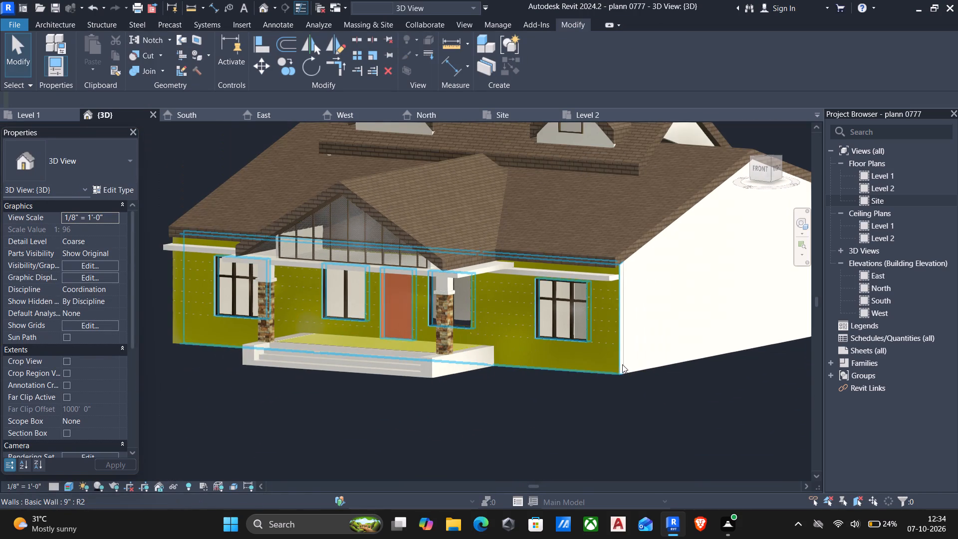
pyautogui.click(616, 370)
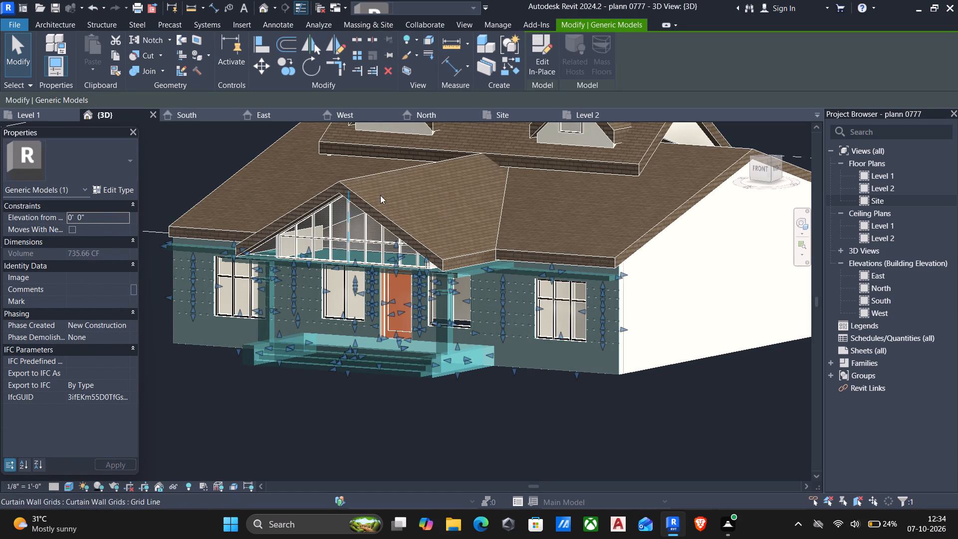
pyautogui.click(536, 39)
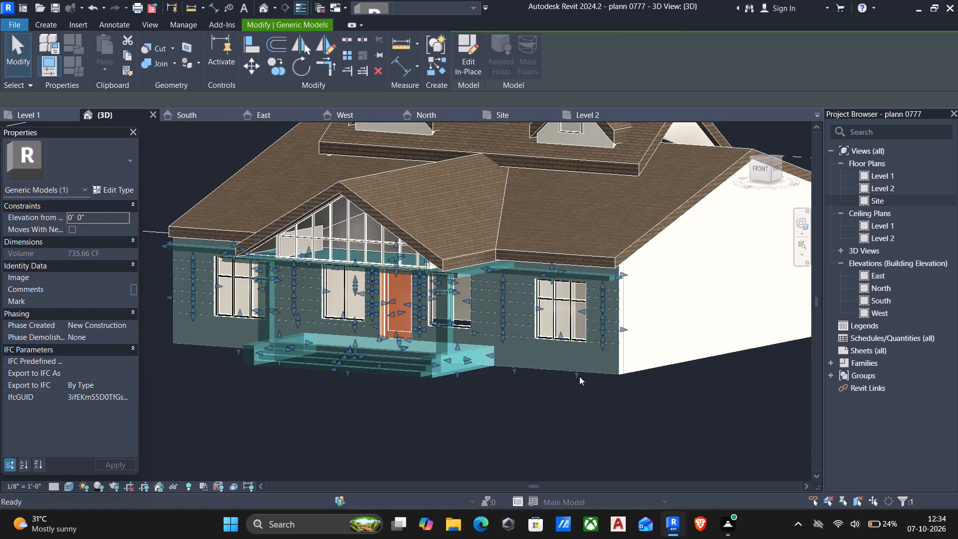
pyautogui.click(585, 374)
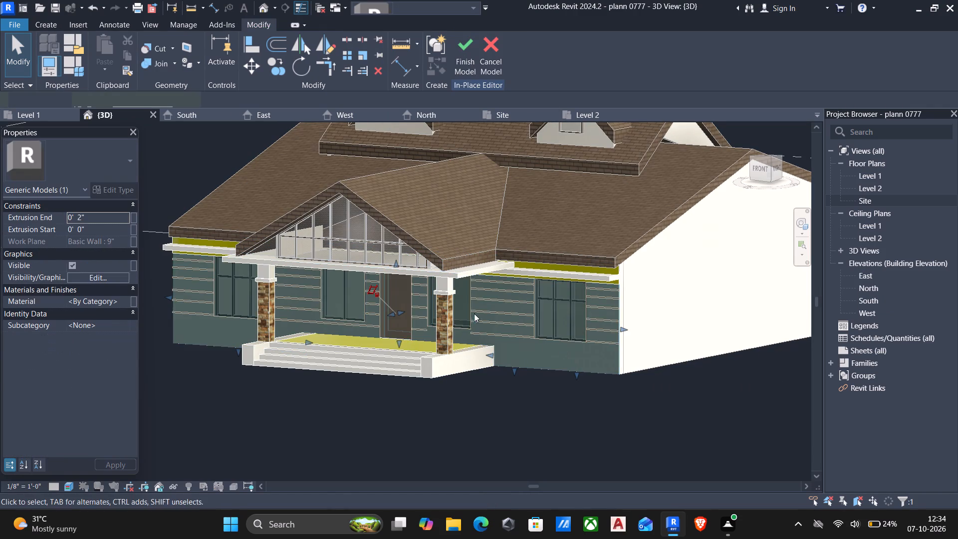
pyautogui.scroll(4, 610, 268)
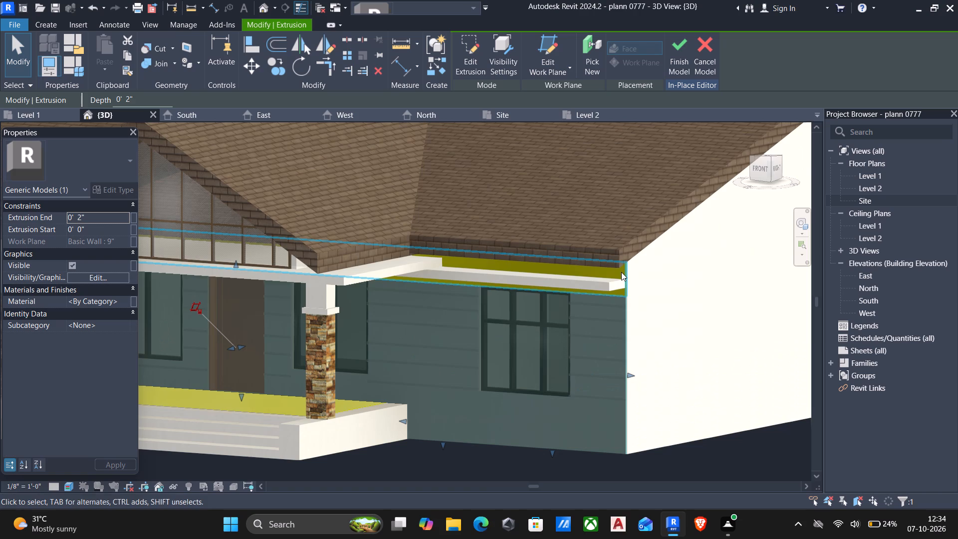
pyautogui.keyDown('ctrl'); pyautogui.click(621, 272); pyautogui.keyUp('ctrl')
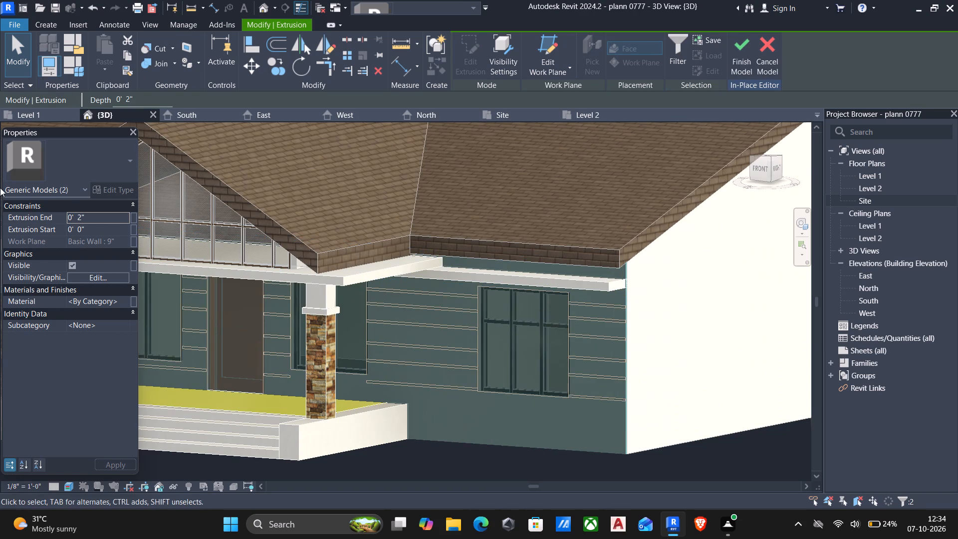
pyautogui.click(126, 298)
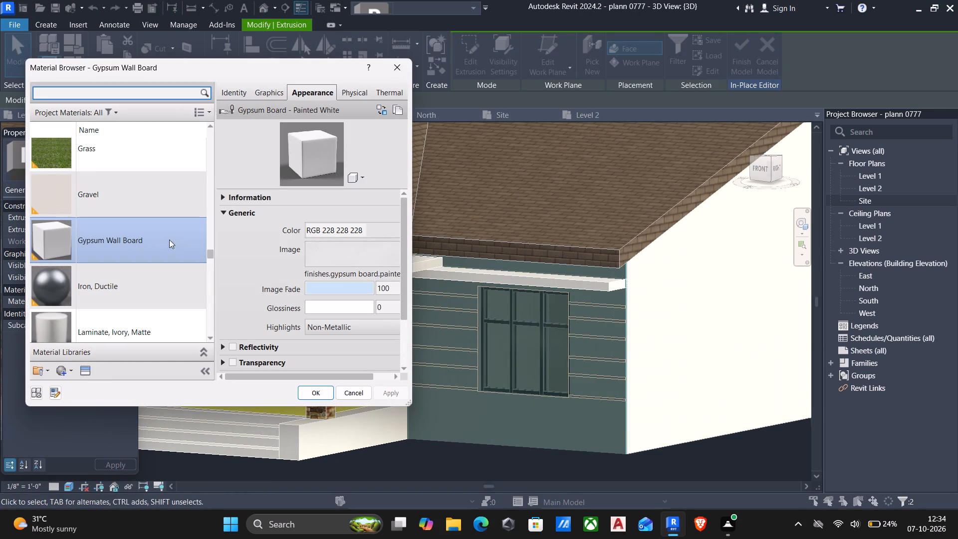
pyautogui.click(166, 240)
pyautogui.click(326, 393)
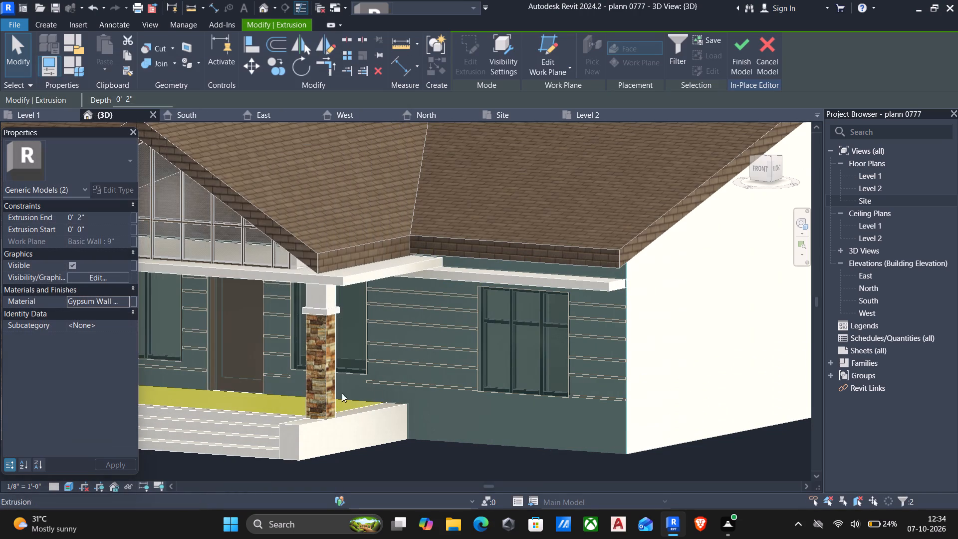
pyautogui.click(739, 44)
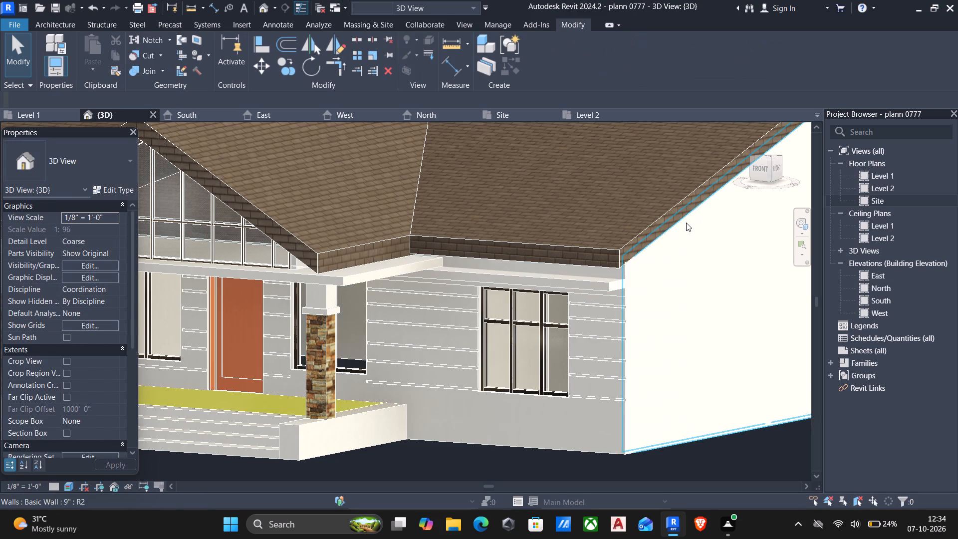
# Examine the house's grooved front wall, porch and roofs from the front and both sides.
pyautogui.scroll(-5, 686, 223)
pyautogui.scroll(-3, 544, 251)
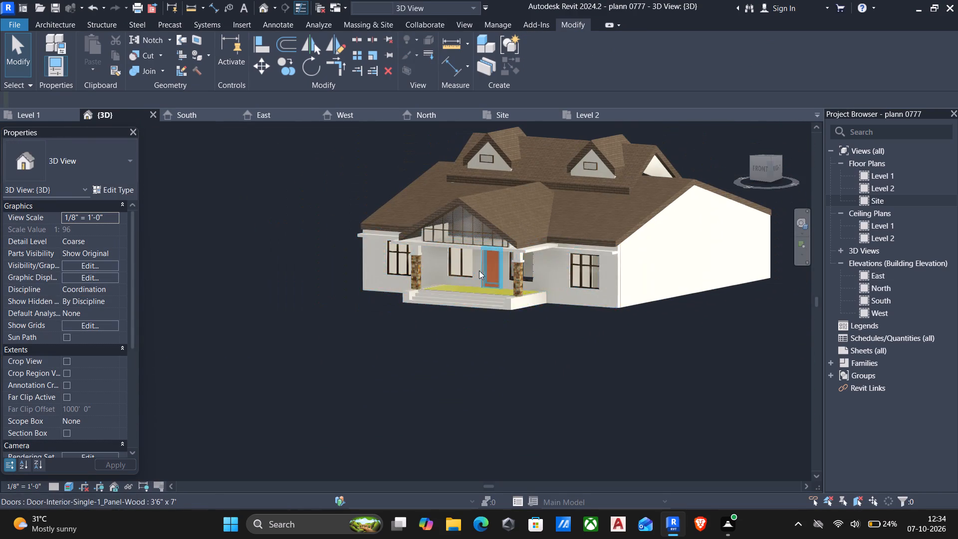
pyautogui.keyDown('shift'); pyautogui.moveTo(366, 280); pyautogui.dragTo(472, 250, button='middle'); pyautogui.keyUp('shift')
pyautogui.keyDown('shift'); pyautogui.middleClick(472, 250); pyautogui.keyUp('shift')
pyautogui.moveTo(504, 327); pyautogui.dragTo(485, 333, button='middle')
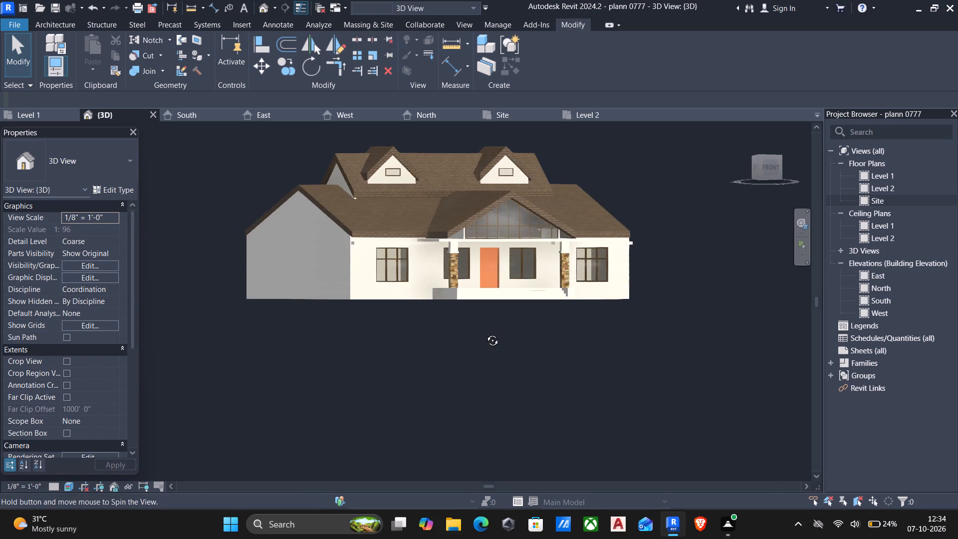
pyautogui.moveTo(485, 333); pyautogui.dragTo(473, 336, button='middle')
pyautogui.keyDown('shift'); pyautogui.moveTo(431, 331); pyautogui.dragTo(440, 325, button='middle'); pyautogui.keyUp('shift')
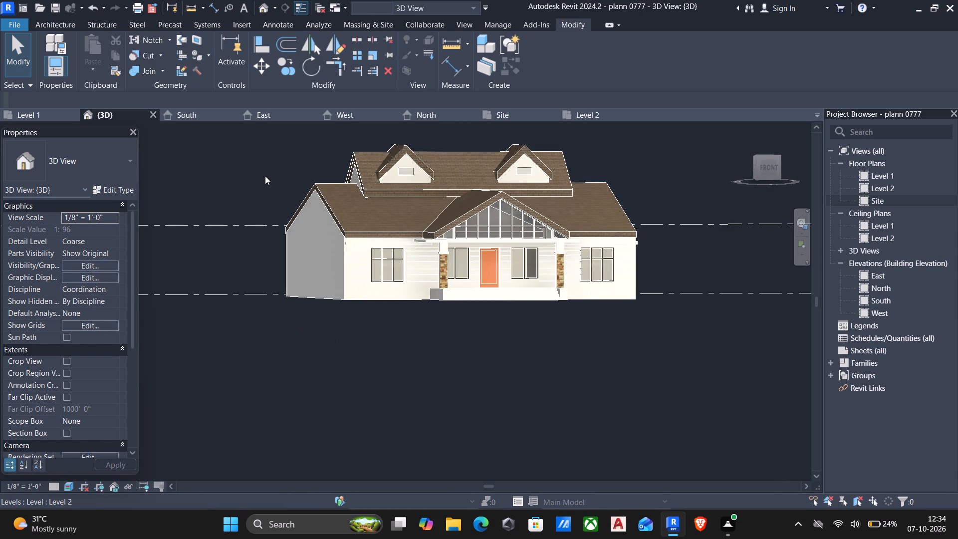
pyautogui.keyDown('ctrl'); pyautogui.moveTo(265, 174); pyautogui.dragTo(257, 235, button='middle'); pyautogui.keyUp('ctrl')
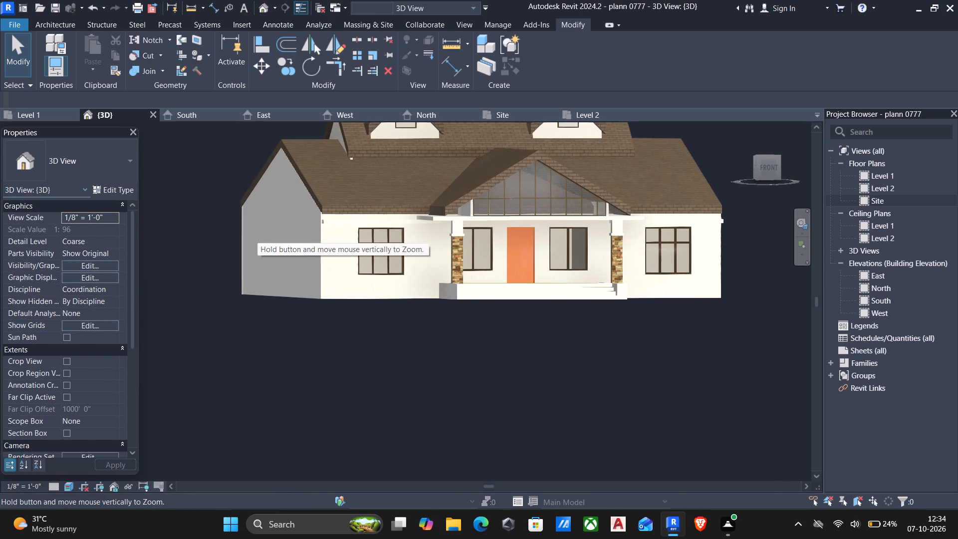
pyautogui.keyDown('ctrl'); pyautogui.moveTo(257, 235); pyautogui.dragTo(251, 237, button='middle'); pyautogui.keyUp('ctrl')
pyautogui.scroll(-1, 257, 252)
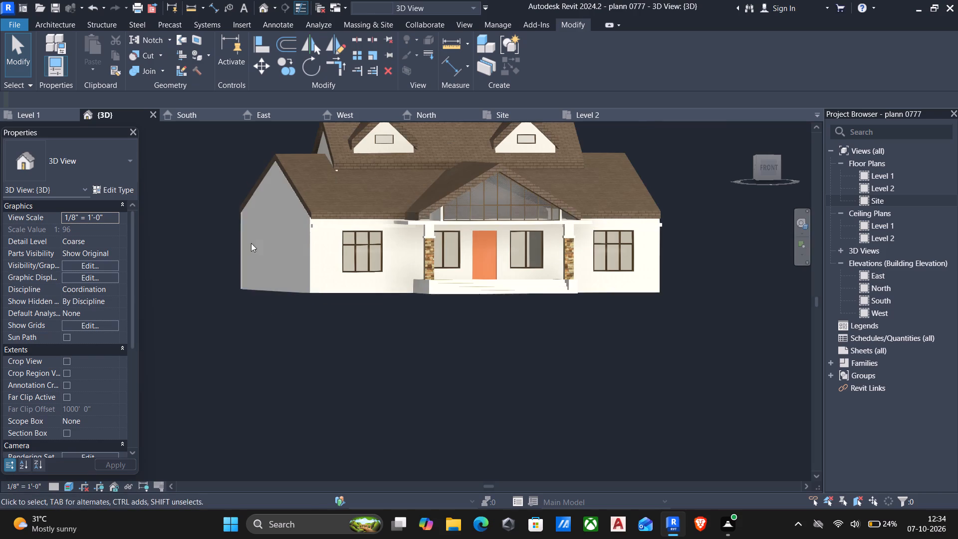
pyautogui.moveTo(211, 216); pyautogui.dragTo(200, 212, button='middle')
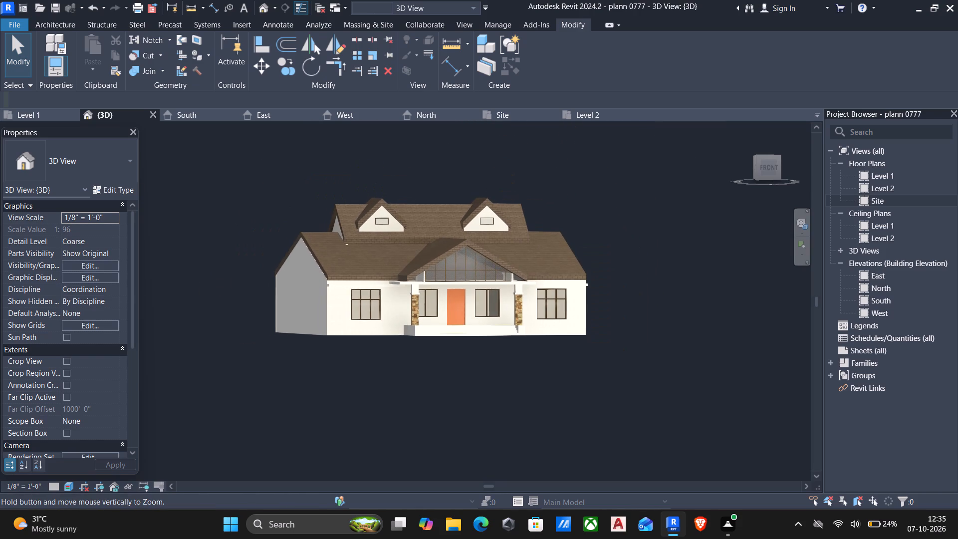
pyautogui.moveTo(200, 212); pyautogui.dragTo(247, 341, button='middle')
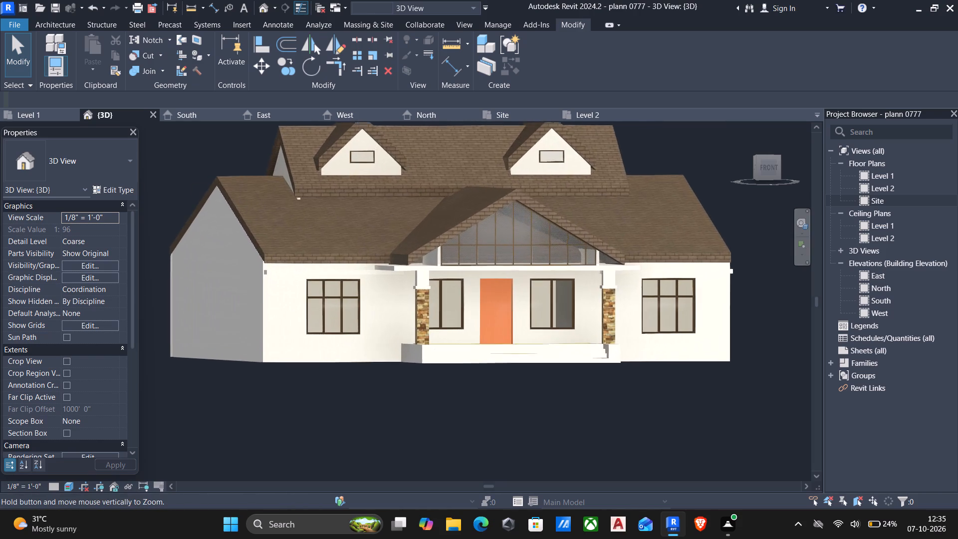
pyautogui.moveTo(247, 341); pyautogui.dragTo(279, 389, button='middle')
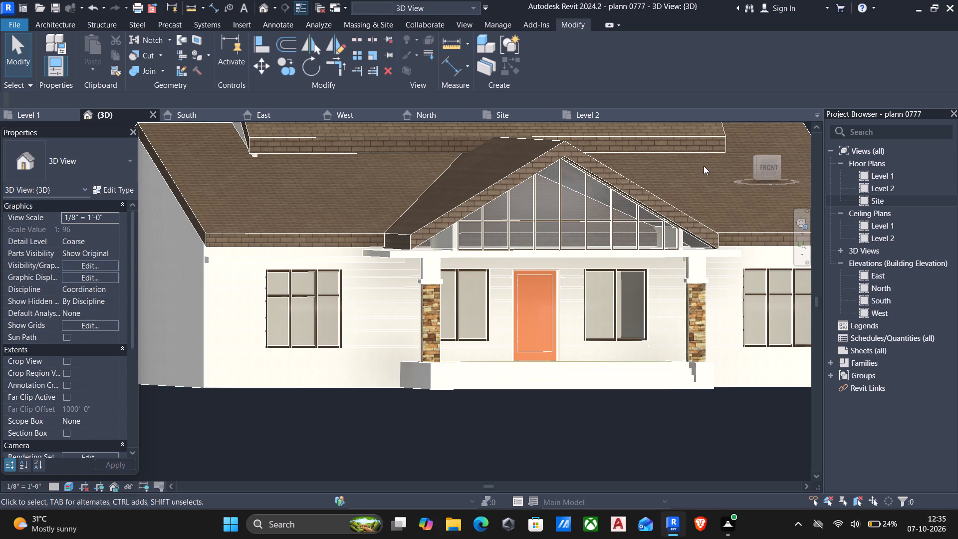
pyautogui.scroll(-3, 703, 185)
pyautogui.keyDown('shift'); pyautogui.moveTo(698, 204); pyautogui.dragTo(579, 237, button='middle'); pyautogui.keyUp('shift')
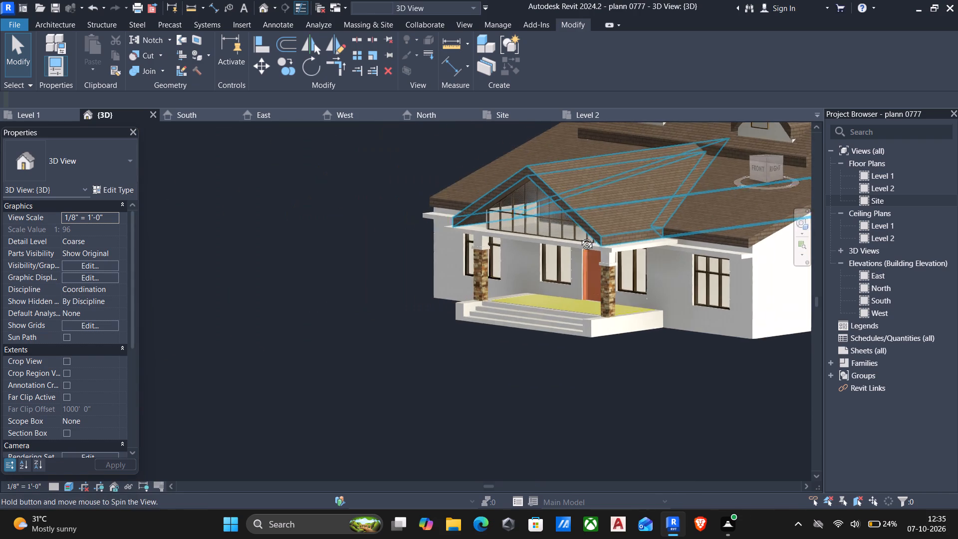
pyautogui.keyDown('shift'); pyautogui.moveTo(579, 237); pyautogui.dragTo(578, 240, button='middle'); pyautogui.keyUp('shift')
pyautogui.scroll(5, 544, 288)
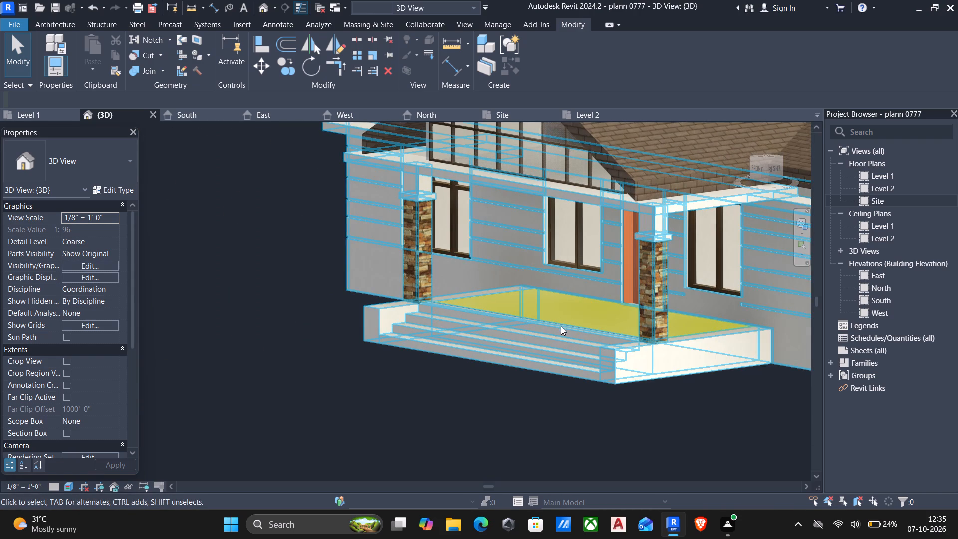
pyautogui.scroll(-6, 565, 326)
pyautogui.keyDown('shift'); pyautogui.moveTo(566, 326); pyautogui.dragTo(694, 297, button='middle'); pyautogui.keyUp('shift')
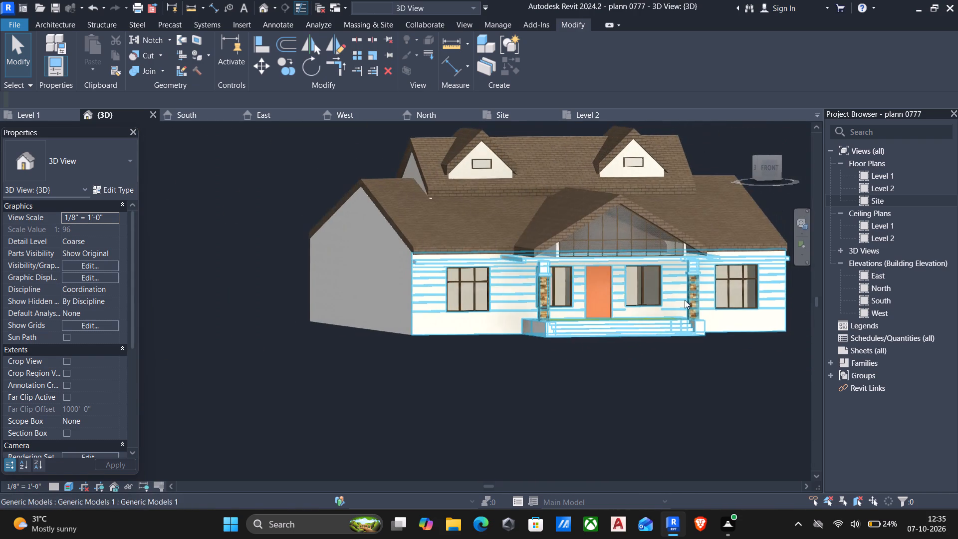
pyautogui.moveTo(580, 343); pyautogui.dragTo(579, 377, button='middle')
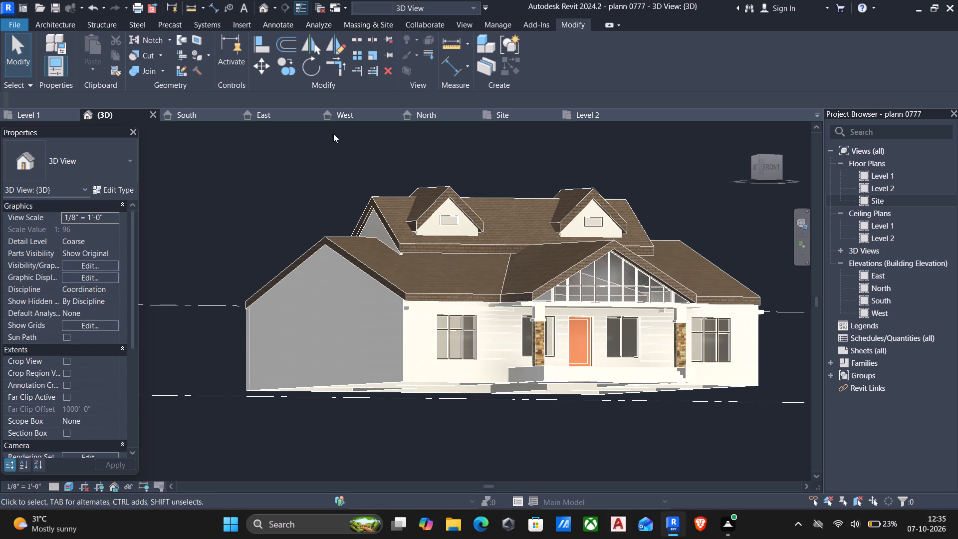
# Edit the front wall model in place and start a solid extrusion with the wall's front face as its work plane.
pyautogui.click(596, 381)
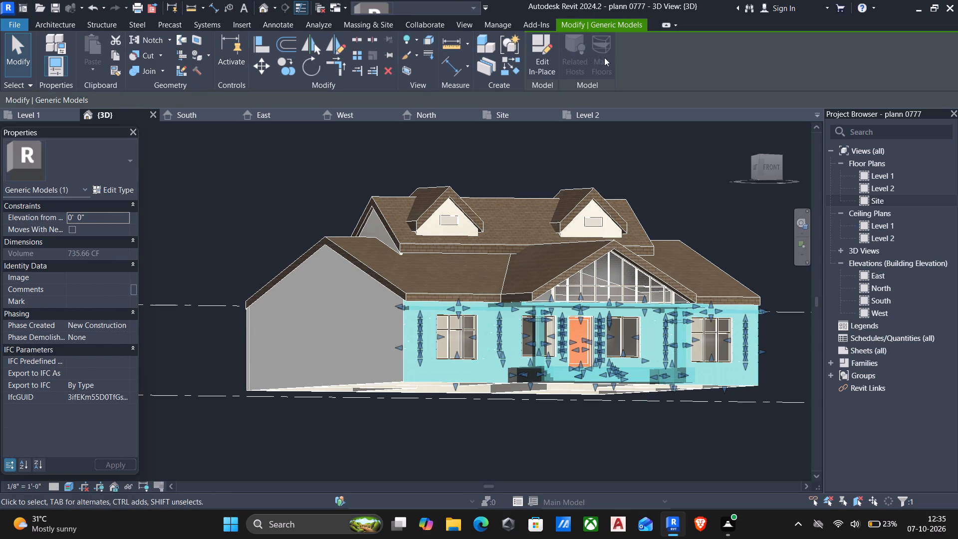
pyautogui.click(532, 60)
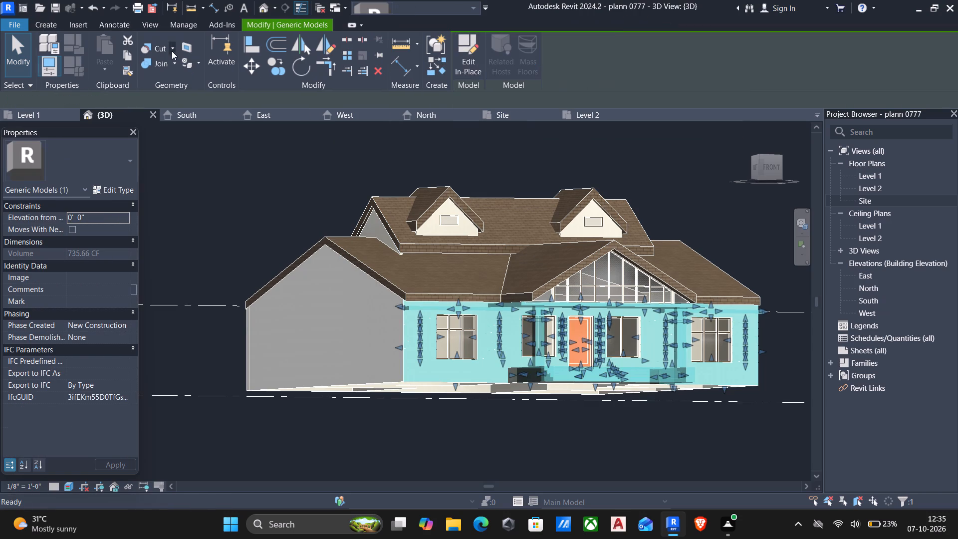
pyautogui.click(42, 26)
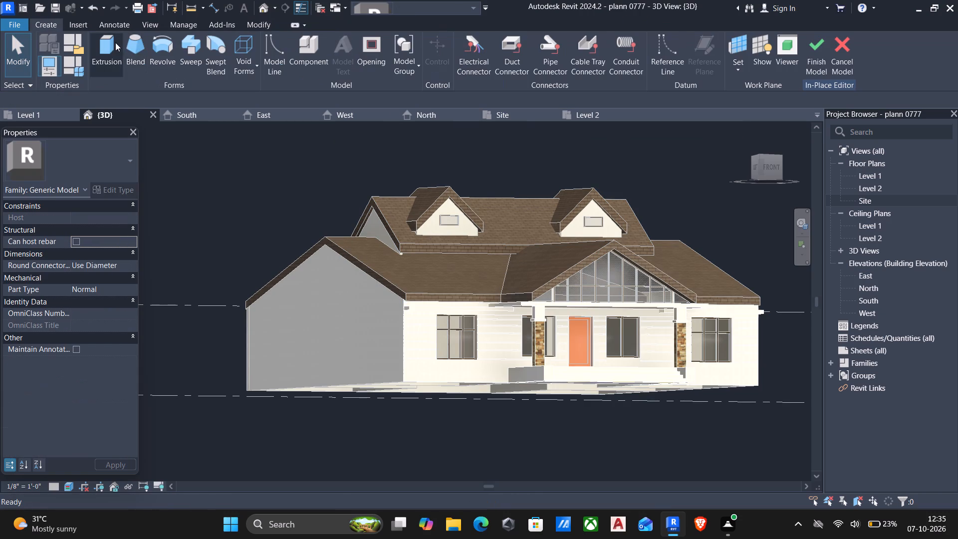
pyautogui.click(109, 42)
pyautogui.click(571, 73)
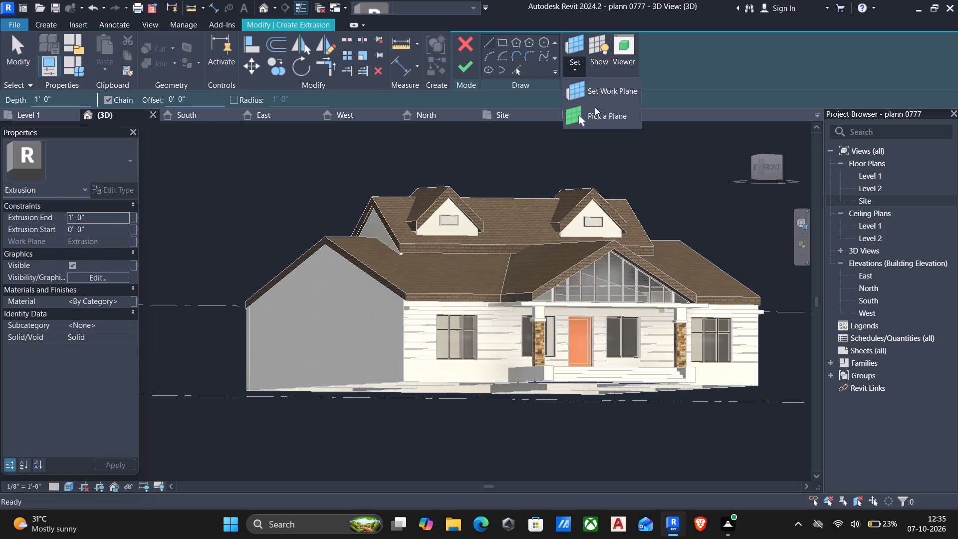
pyautogui.click(593, 114)
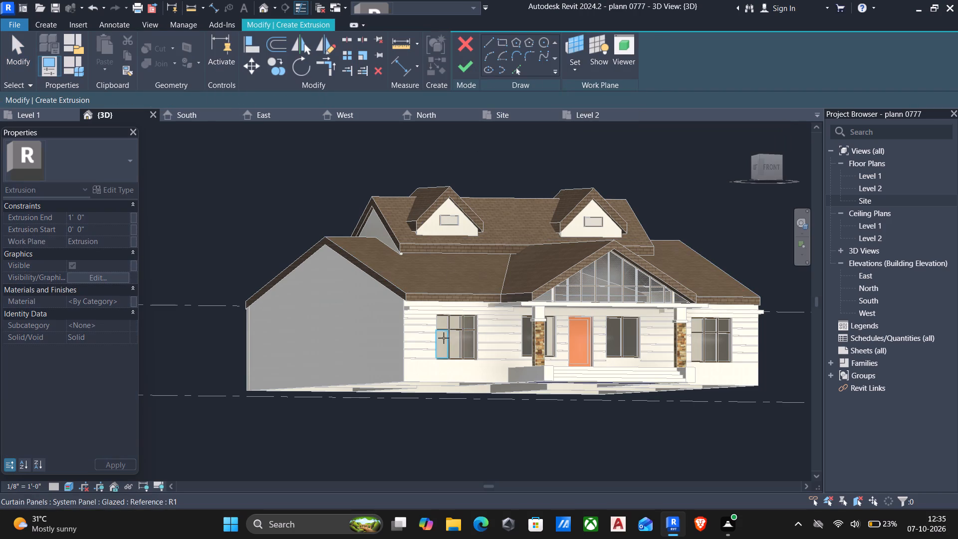
pyautogui.click(401, 369)
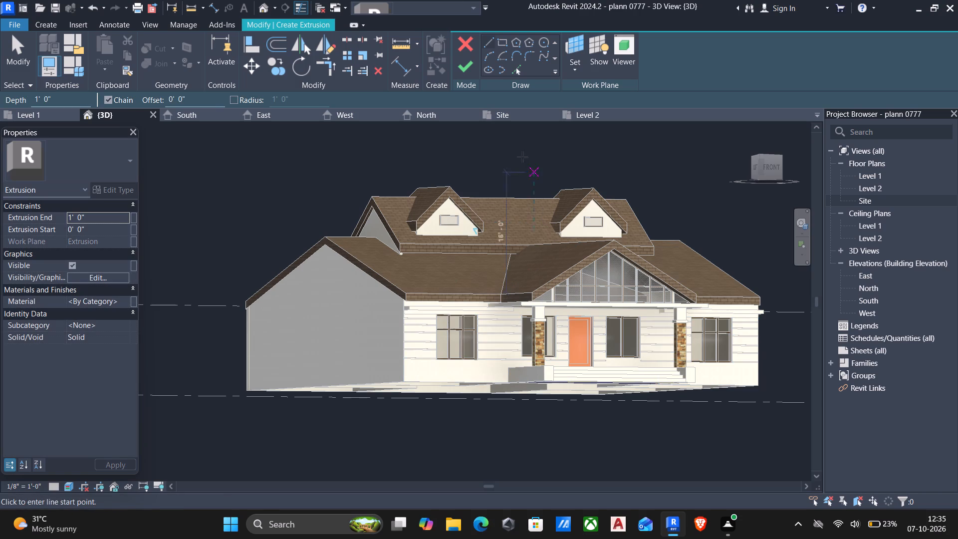
# Sketch a 9'-0" high rectangle around the leftmost three-bay front window, from its frame top down to Level 1.
pyautogui.click(499, 38)
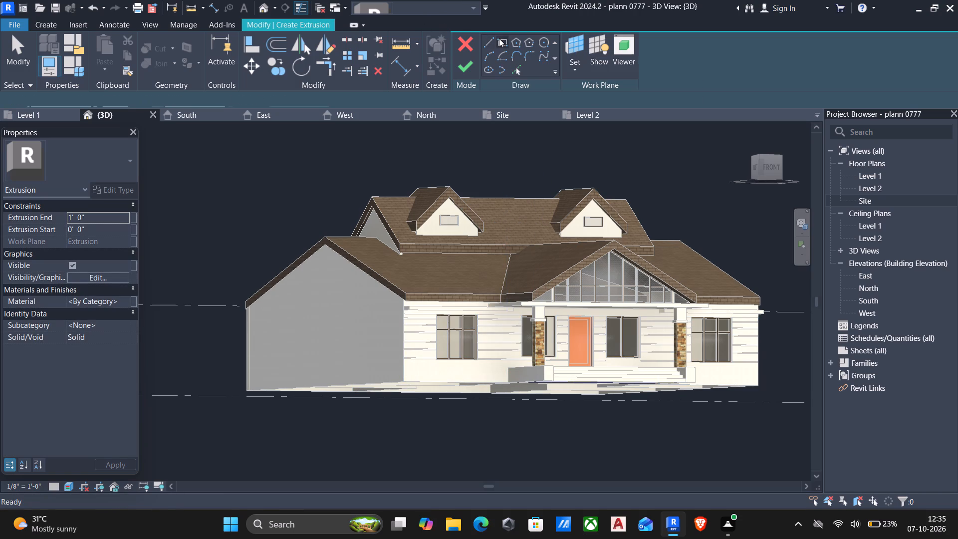
pyautogui.click(773, 166)
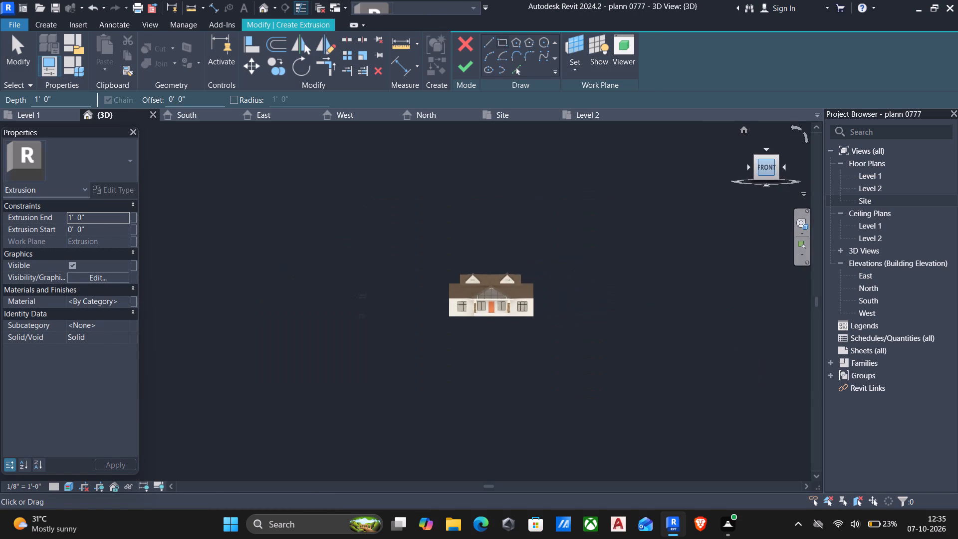
pyautogui.scroll(6, 343, 325)
pyautogui.scroll(6, 507, 272)
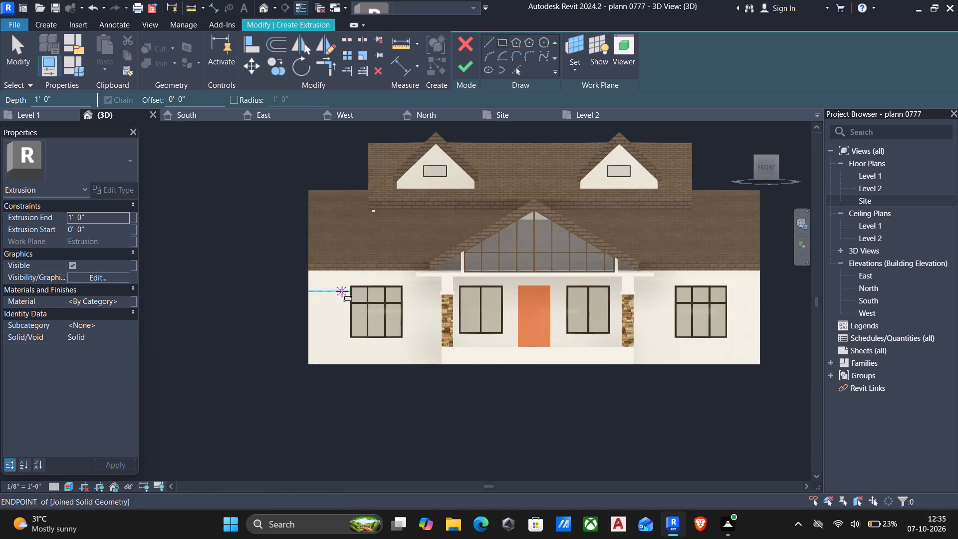
pyautogui.scroll(6, 342, 291)
pyautogui.scroll(5, 390, 297)
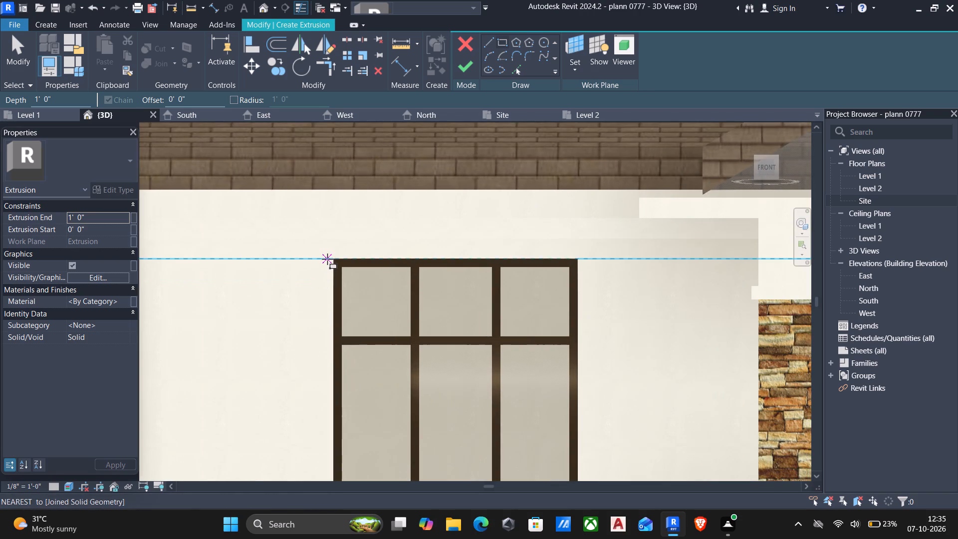
pyautogui.click(328, 259)
pyautogui.scroll(-2, 390, 310)
pyautogui.moveTo(398, 354); pyautogui.dragTo(465, 212, button='middle')
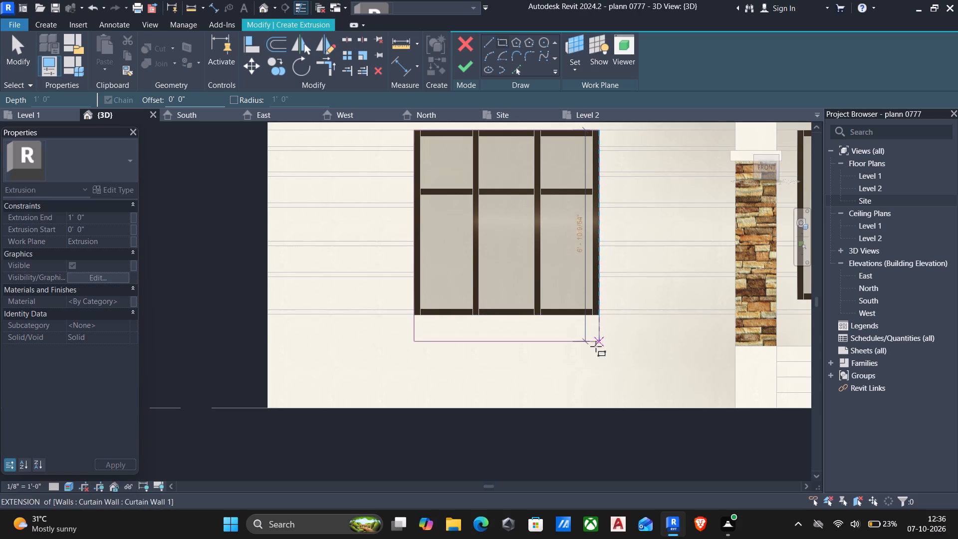
pyautogui.click(596, 409)
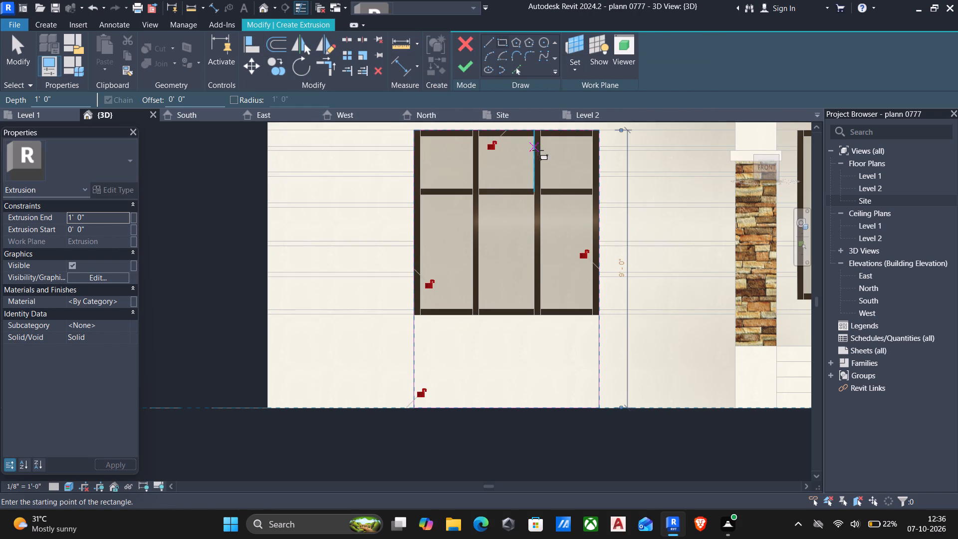
# Add an inner rectangle 5'-7" high along the window's glazing edges inside its frame, and finish the extrusion sketch.
pyautogui.scroll(-2, 550, 164)
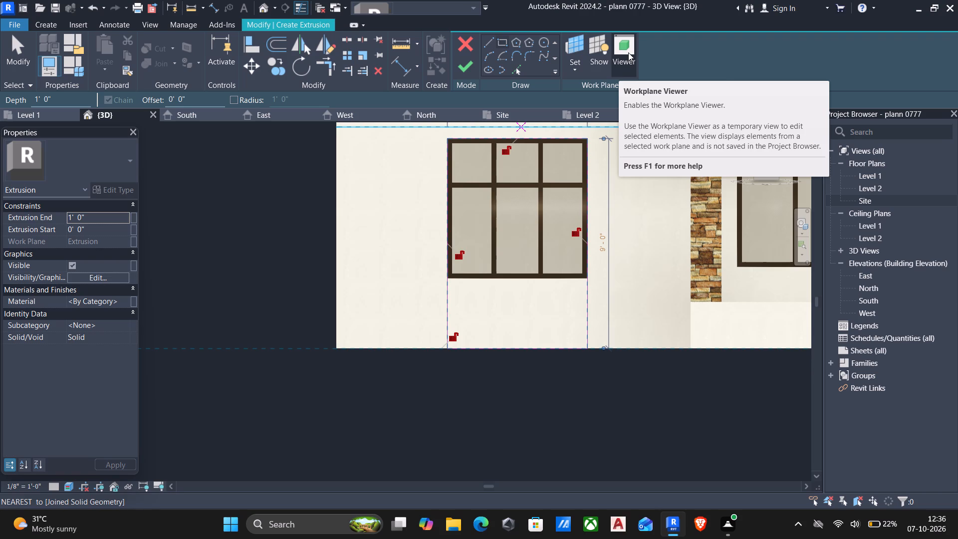
pyautogui.click(503, 40)
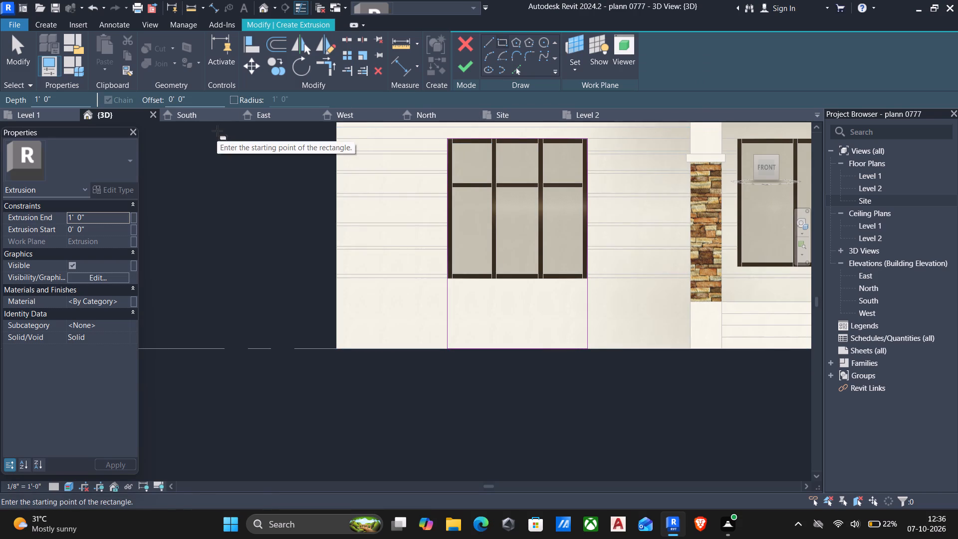
pyautogui.scroll(2, 449, 136)
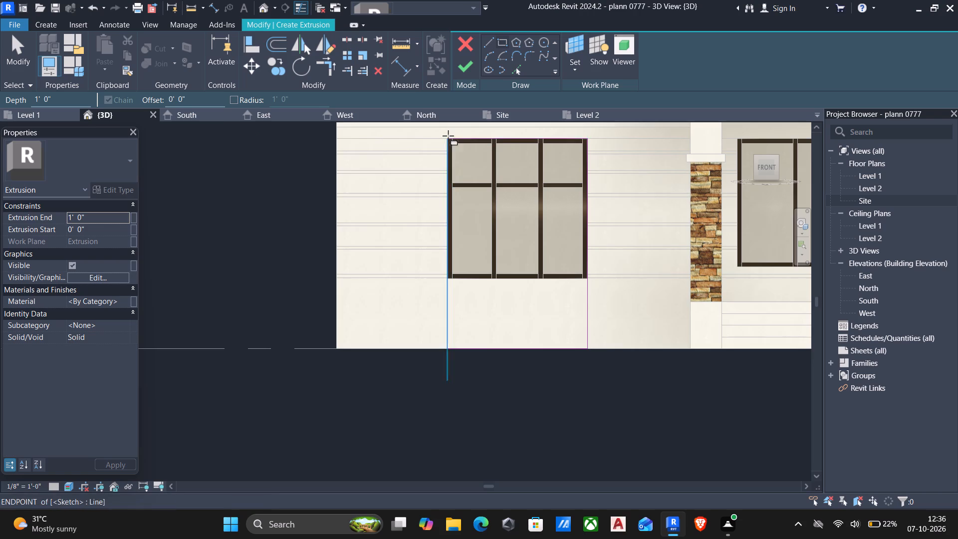
pyautogui.scroll(8, 448, 136)
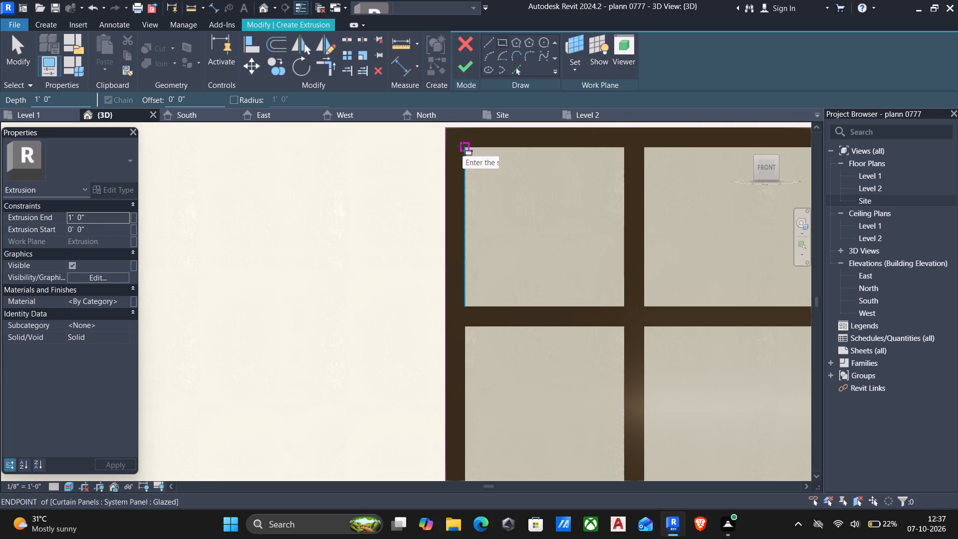
pyautogui.click(463, 146)
pyautogui.scroll(-5, 512, 230)
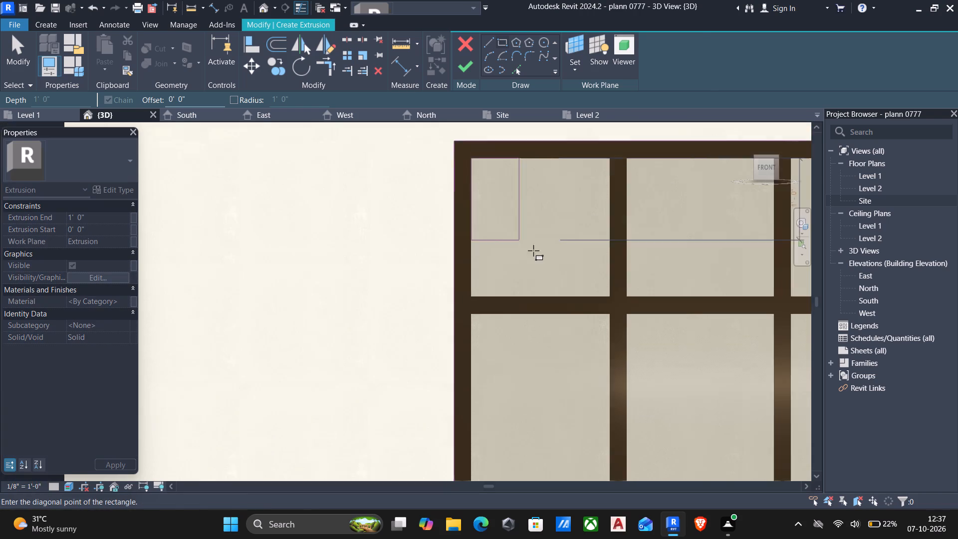
pyautogui.moveTo(533, 251); pyautogui.dragTo(495, 204, button='middle')
pyautogui.scroll(3, 706, 419)
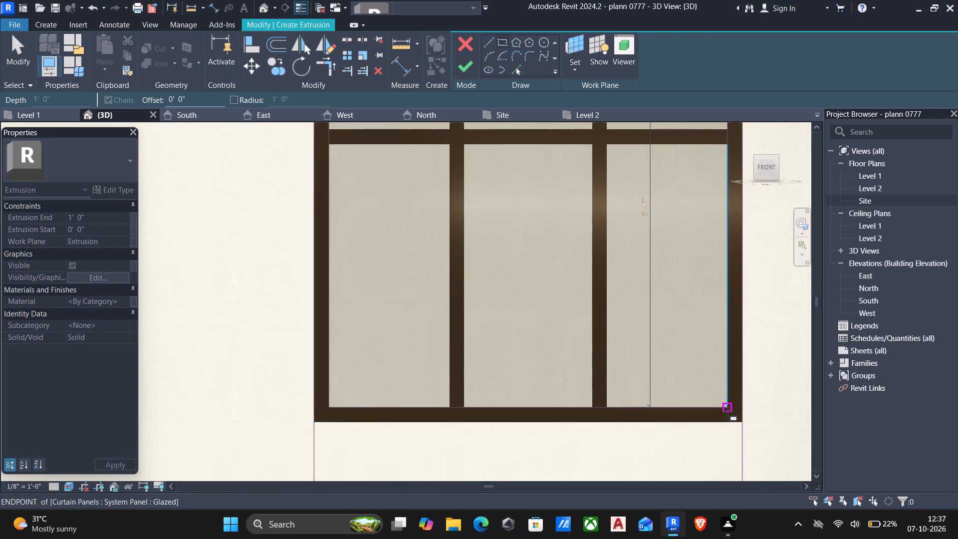
pyautogui.click(727, 411)
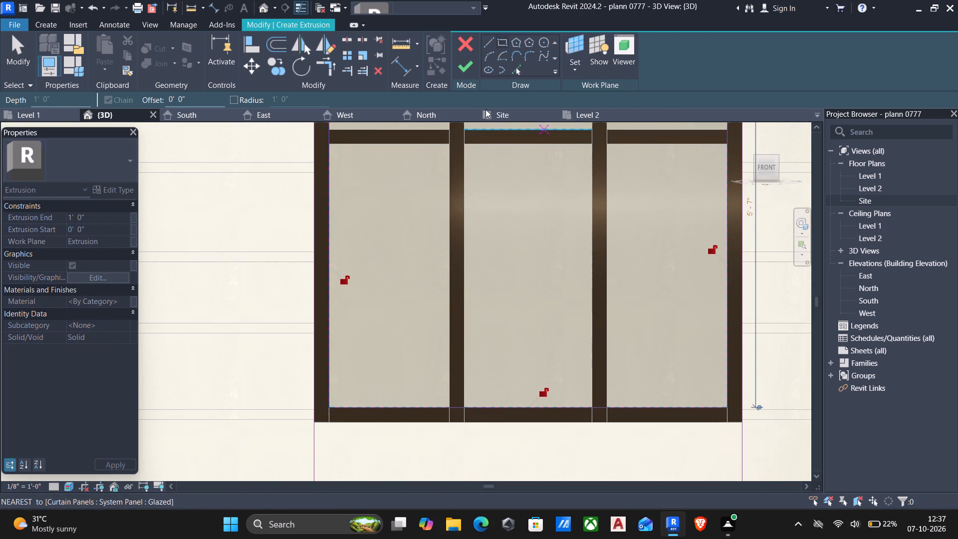
pyautogui.click(456, 66)
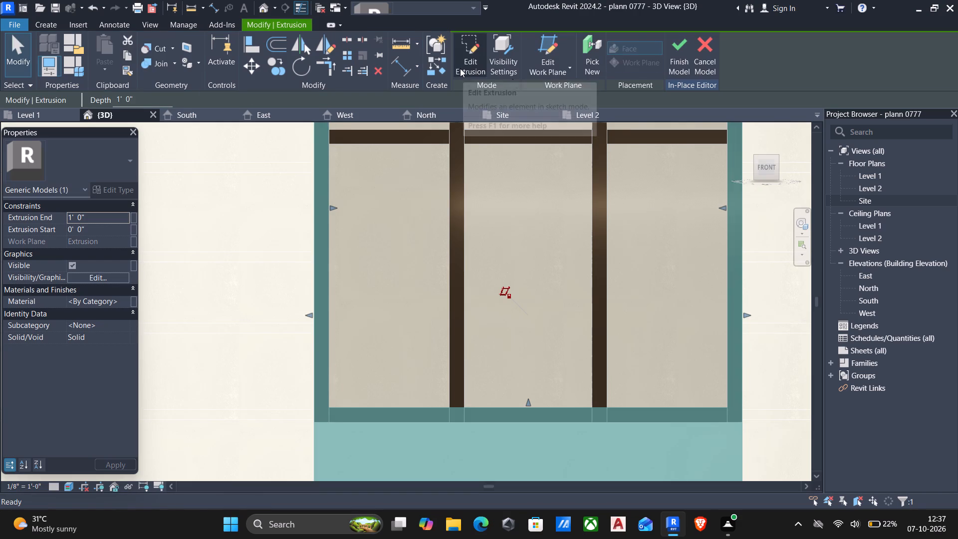
# Set the window surround's Extrusion End to 2" and finish the in-place model.
pyautogui.scroll(-6, 556, 161)
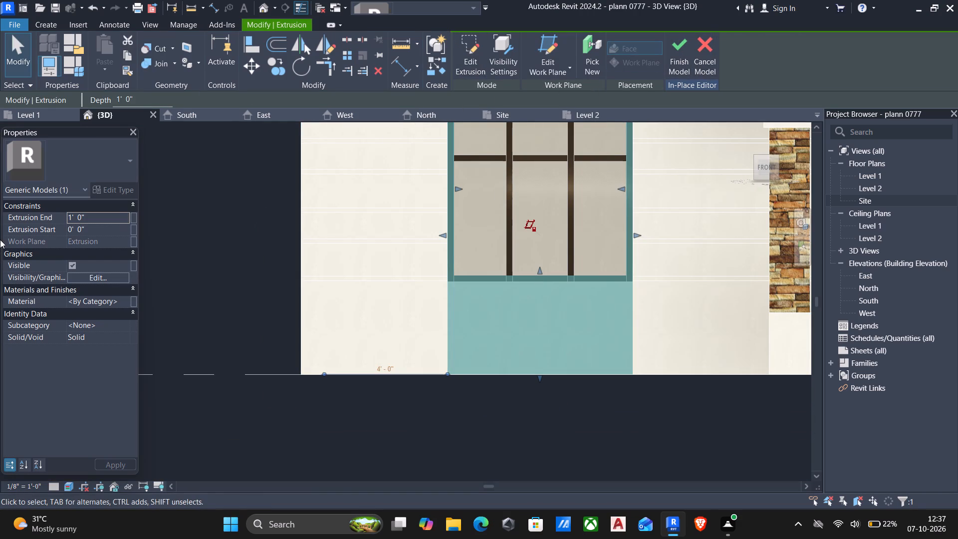
pyautogui.click(104, 211)
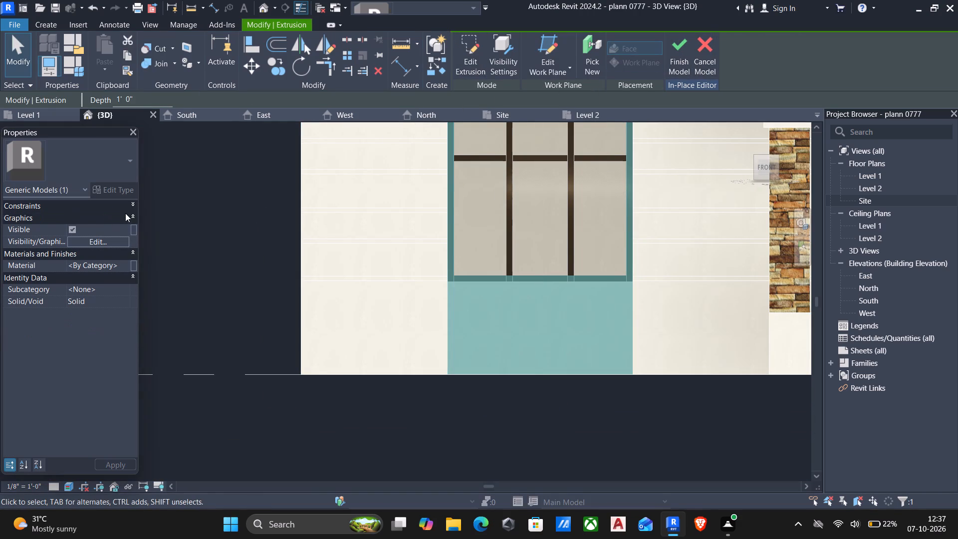
pyautogui.click(117, 207)
pyautogui.click(112, 216)
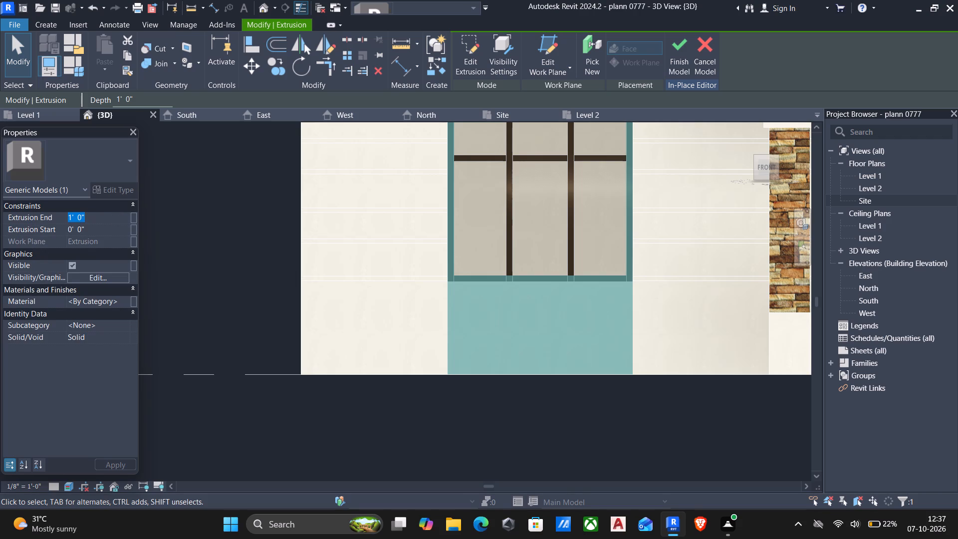
pyautogui.write('2"')
pyautogui.press('Return')
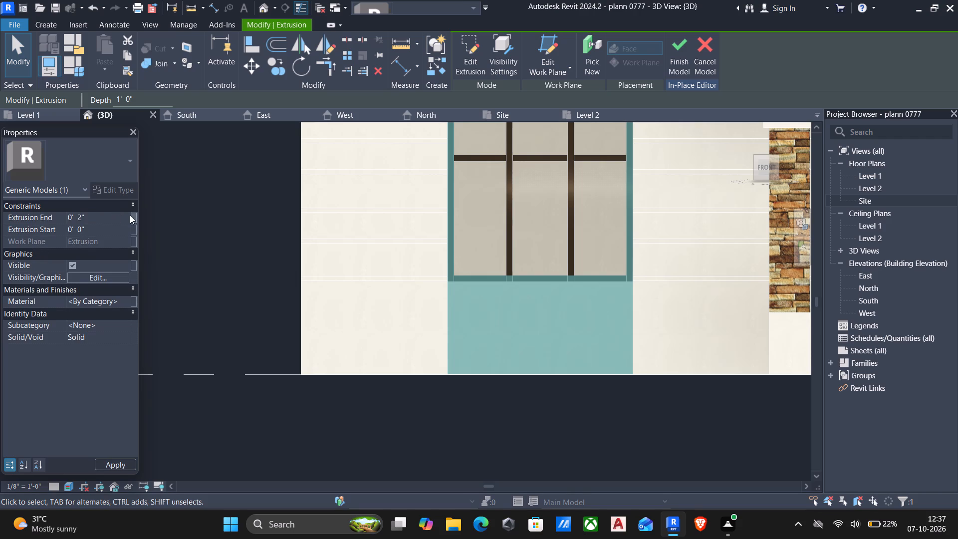
pyautogui.click(677, 49)
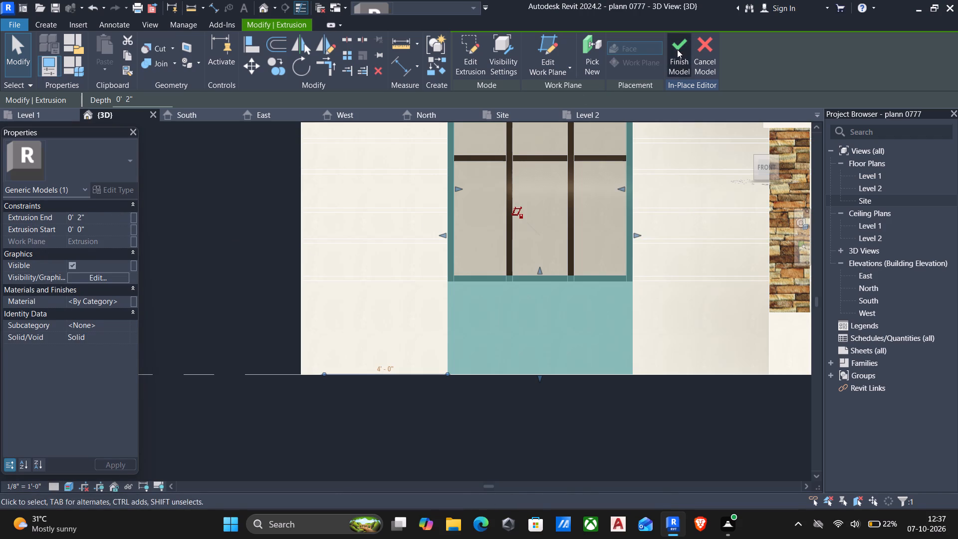
# Edit the front wall model in place and create a new material named woodddd for the leftmost window's surround extrusion.
pyautogui.scroll(-4, 449, 224)
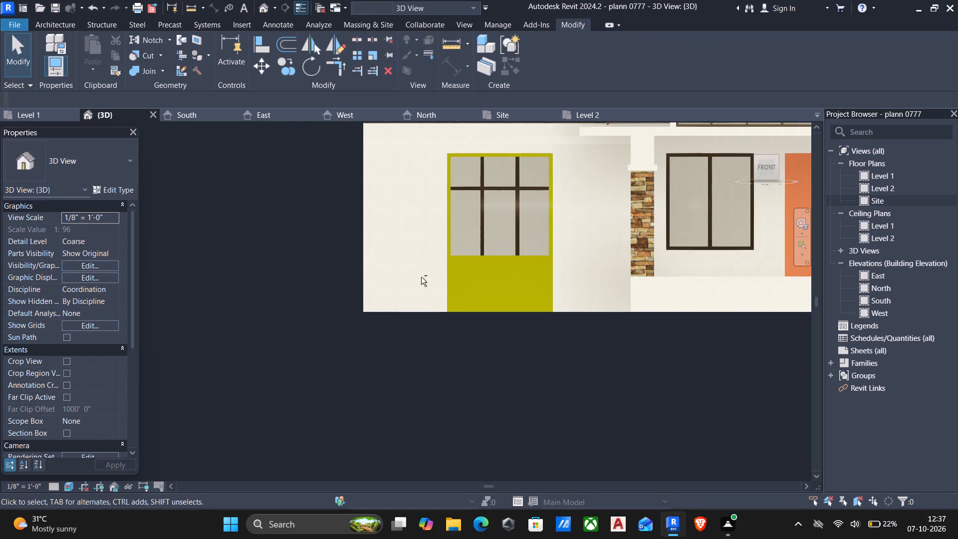
pyautogui.keyDown('shift'); pyautogui.moveTo(420, 278); pyautogui.dragTo(452, 367, button='middle'); pyautogui.keyUp('shift')
pyautogui.keyDown('shift'); pyautogui.scroll(-1, 424, 339); pyautogui.keyUp('shift')
pyautogui.scroll(1, 510, 368)
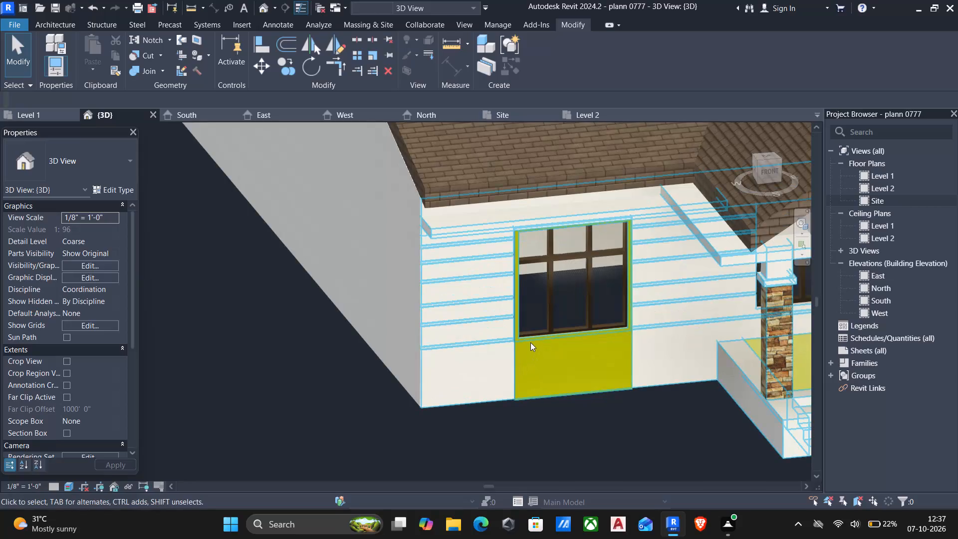
pyautogui.click(535, 399)
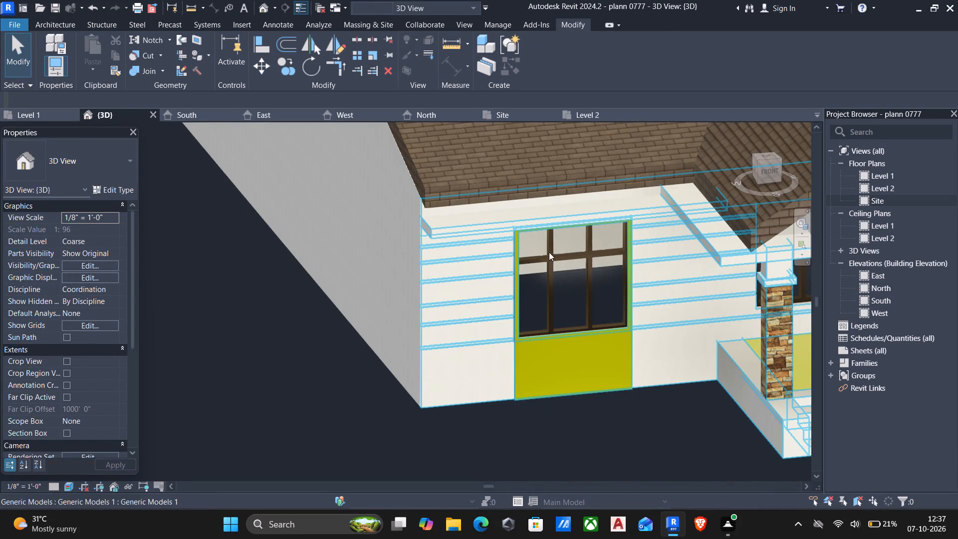
pyautogui.click(534, 68)
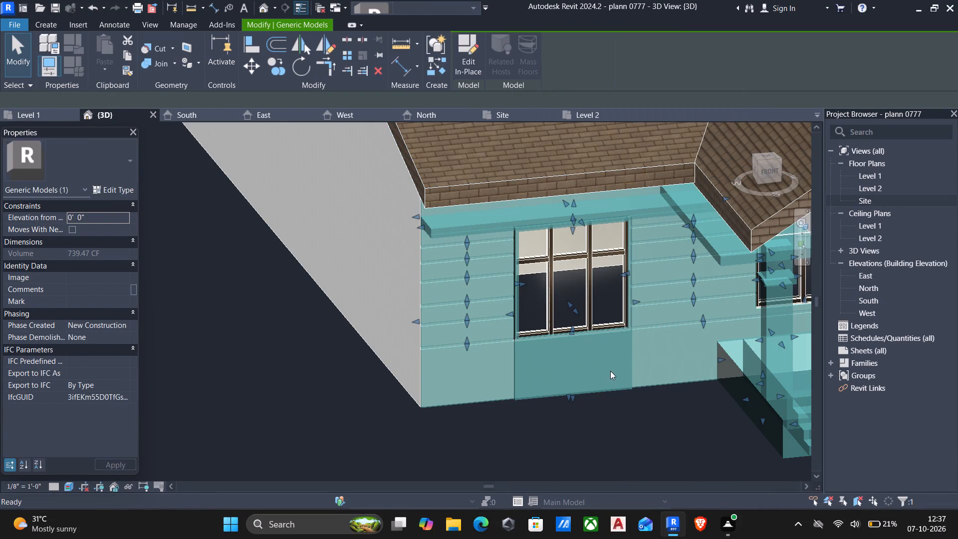
pyautogui.click(568, 393)
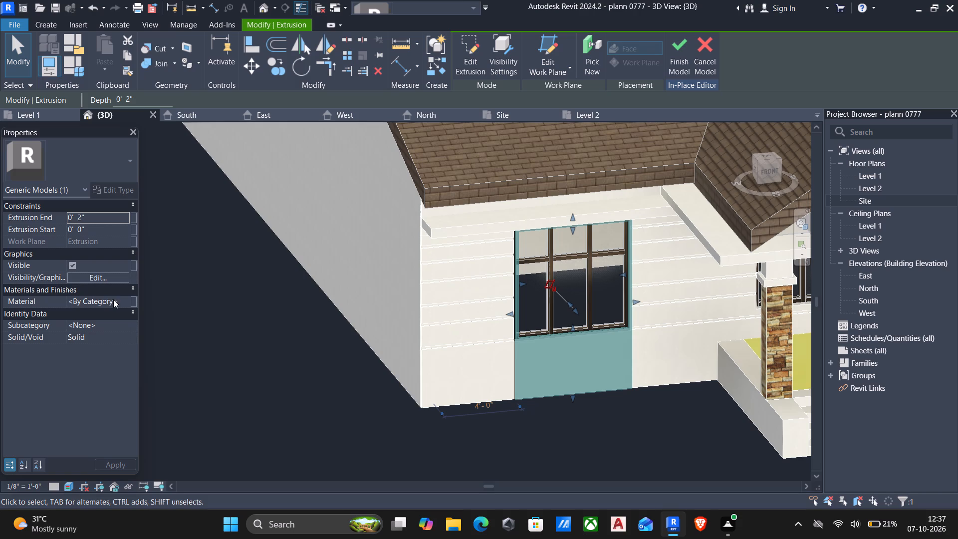
pyautogui.click(124, 300)
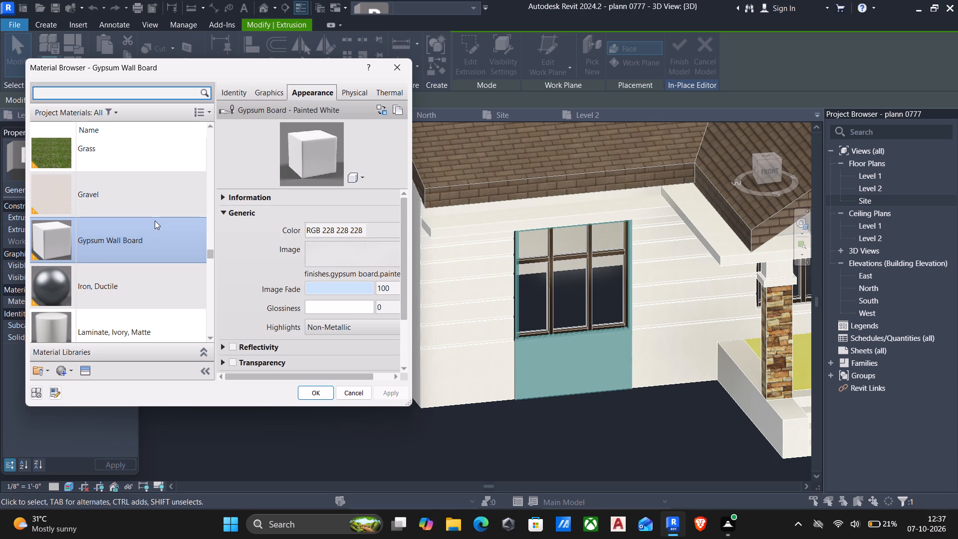
pyautogui.click(60, 373)
pyautogui.click(76, 384)
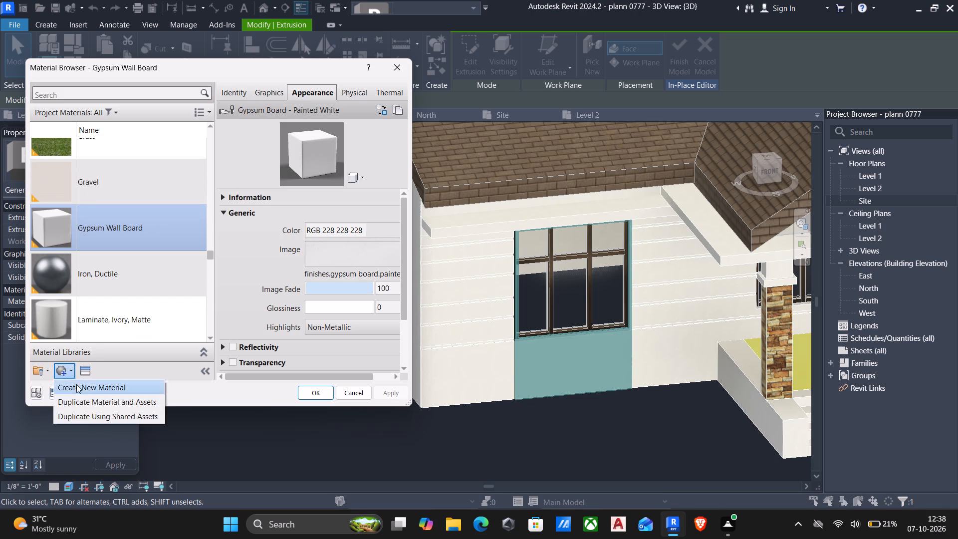
pyautogui.click(232, 95)
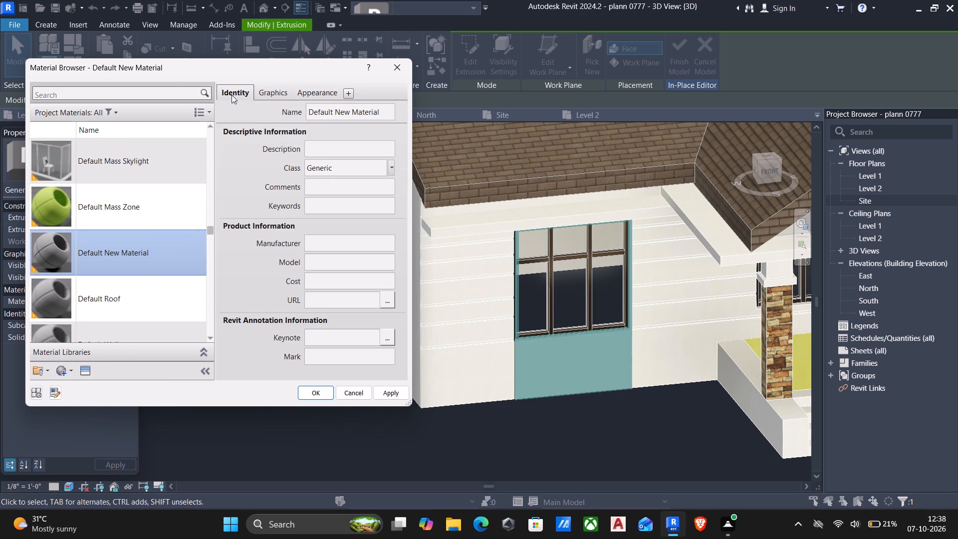
pyautogui.click(390, 106)
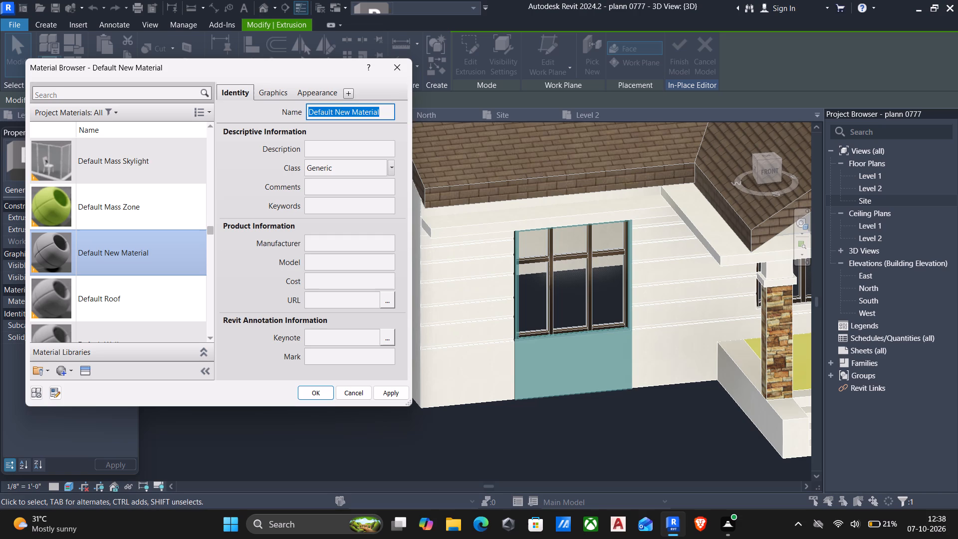
pyautogui.write('woodddd')
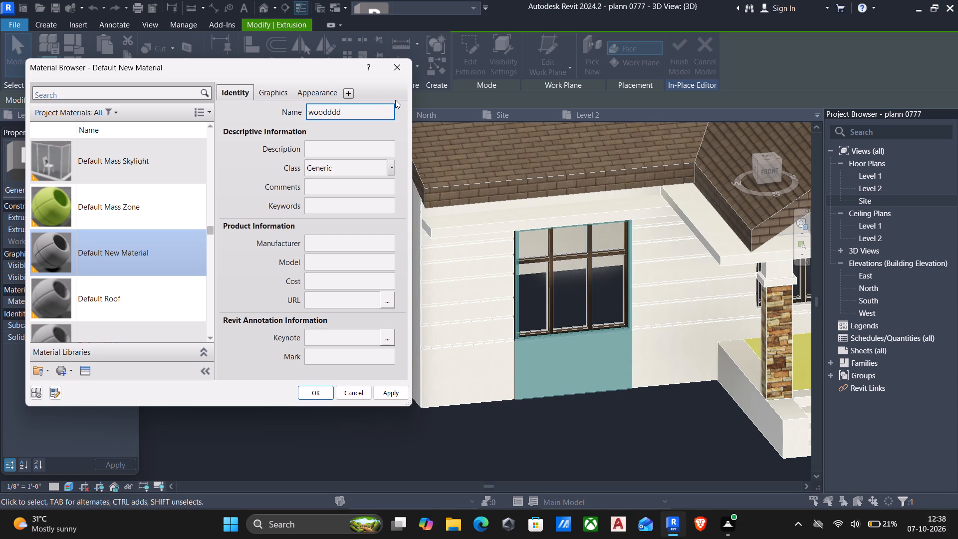
pyautogui.click(382, 388)
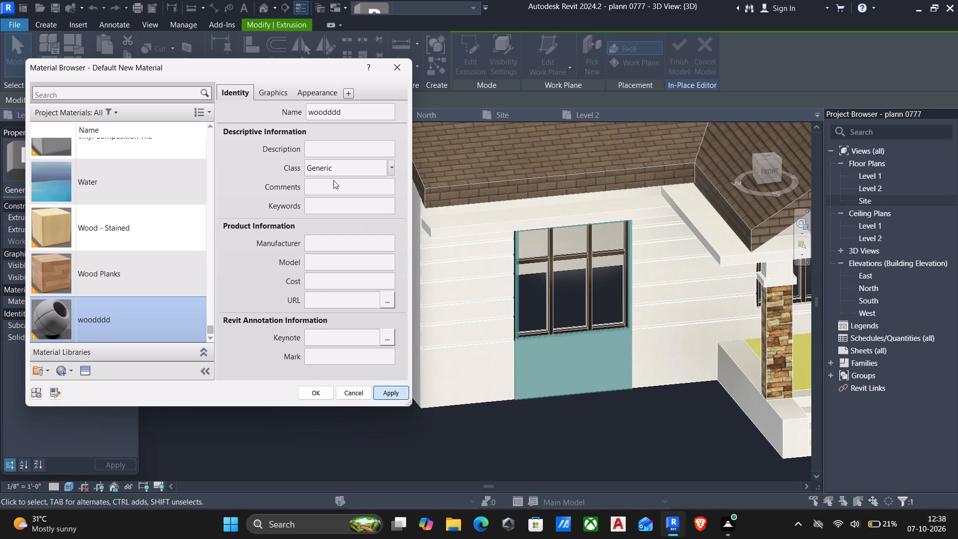
# Give woodddd the Bamboo Dark - Semigloss wood appearance and assign the material to the window surround extrusion.
pyautogui.click(307, 93)
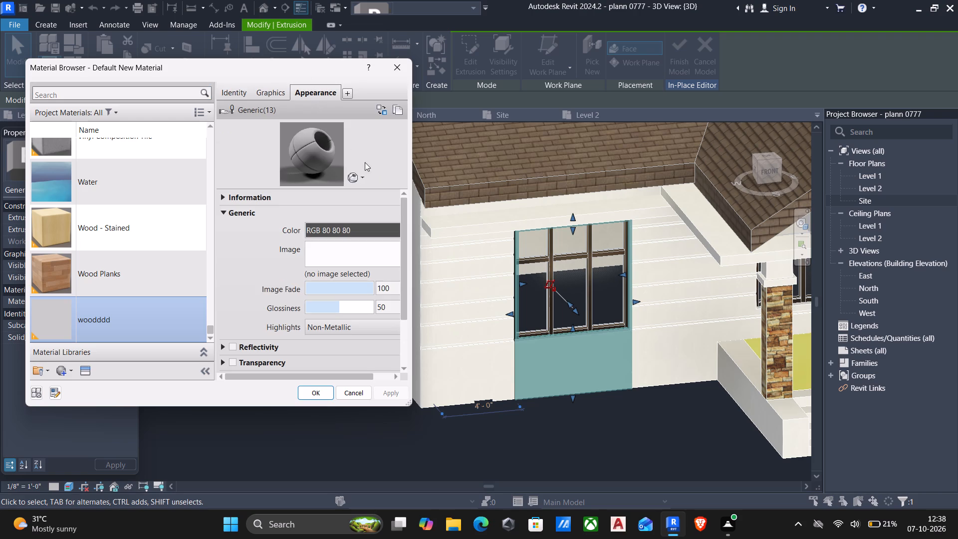
pyautogui.click(359, 257)
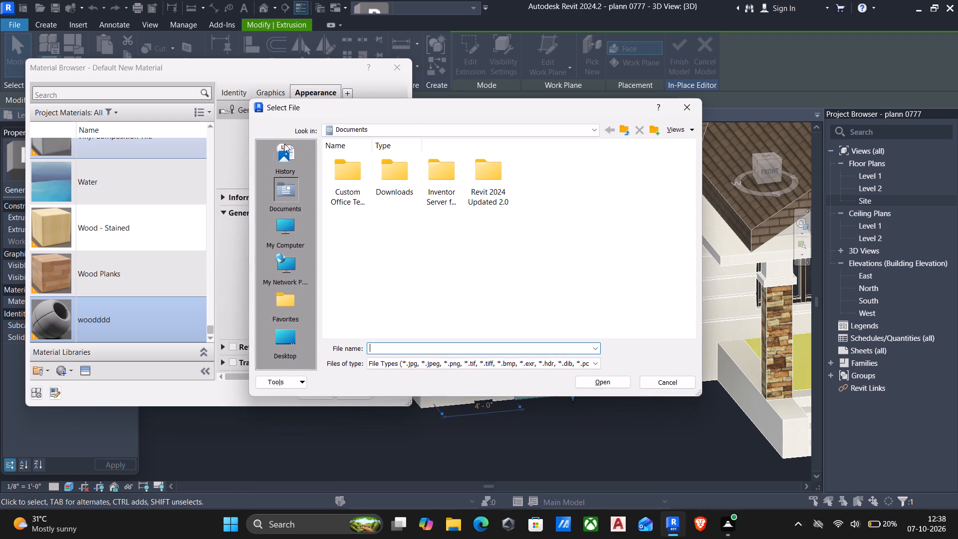
pyautogui.click(682, 108)
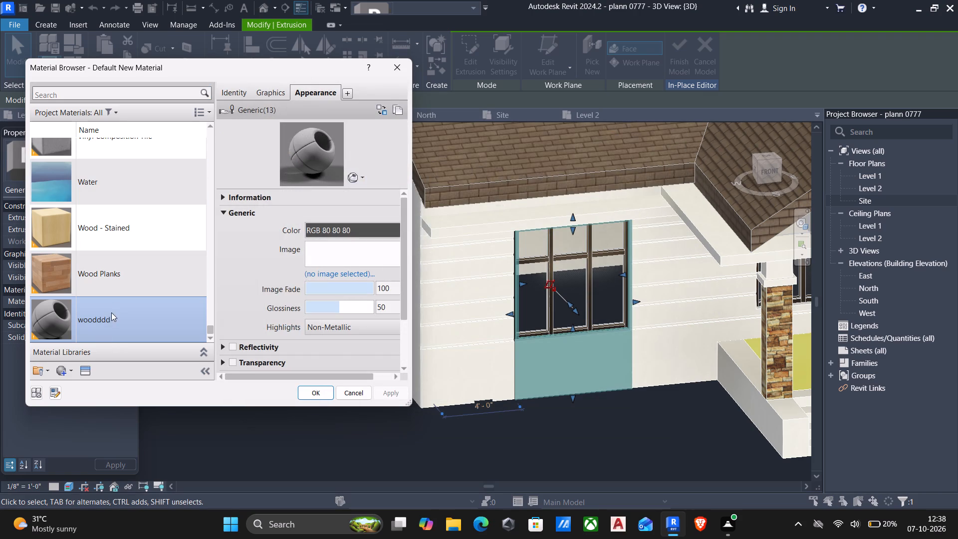
pyautogui.click(86, 370)
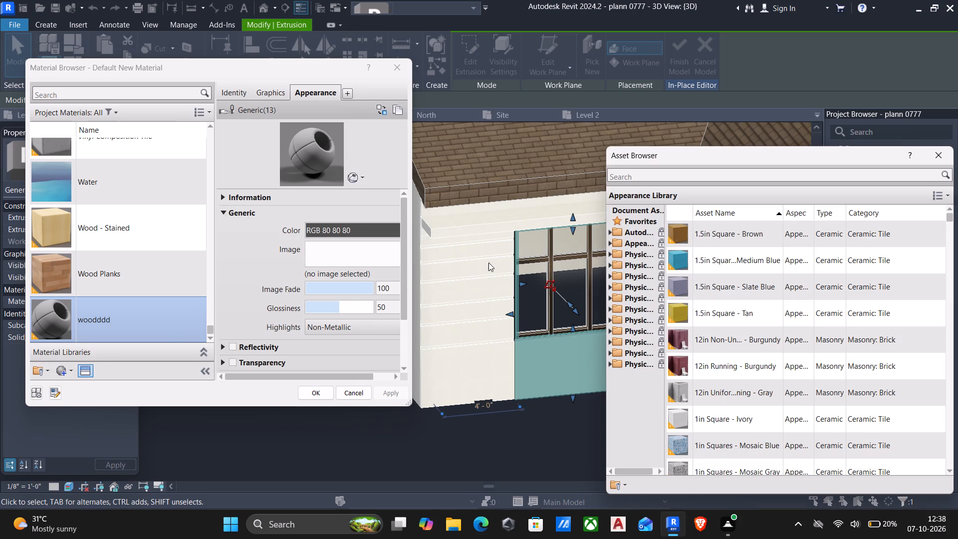
pyautogui.click(609, 245)
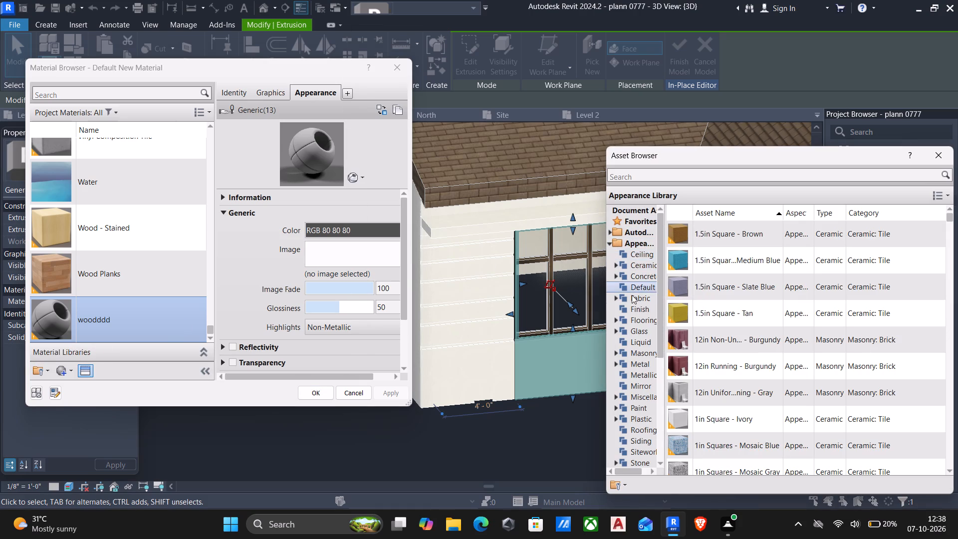
pyautogui.scroll(-2, 635, 421)
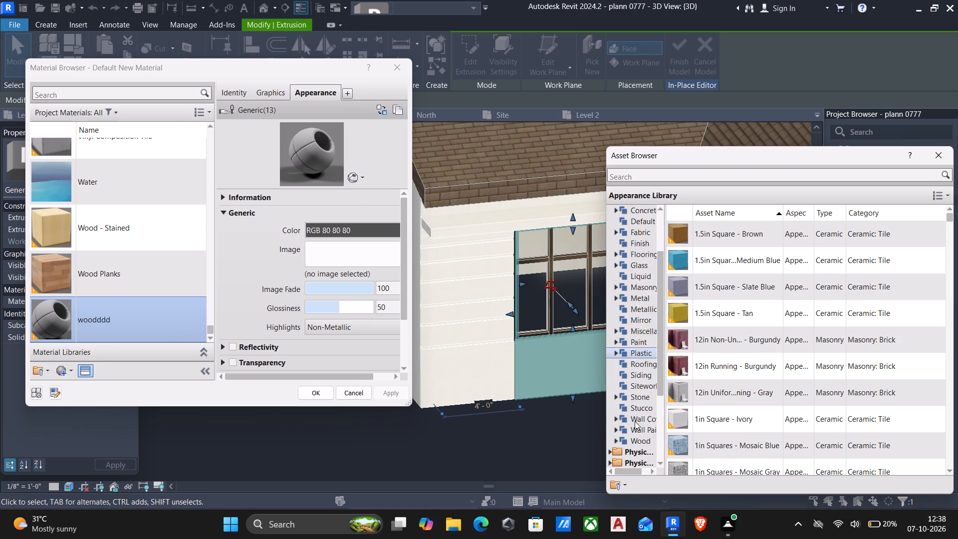
pyautogui.scroll(-1, 635, 421)
pyautogui.doubleClick(630, 403)
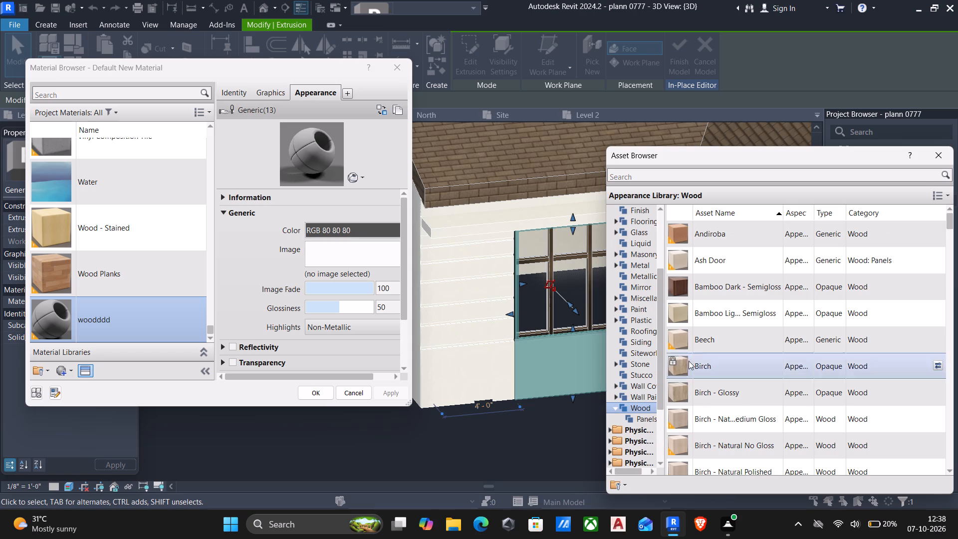
pyautogui.doubleClick(726, 289)
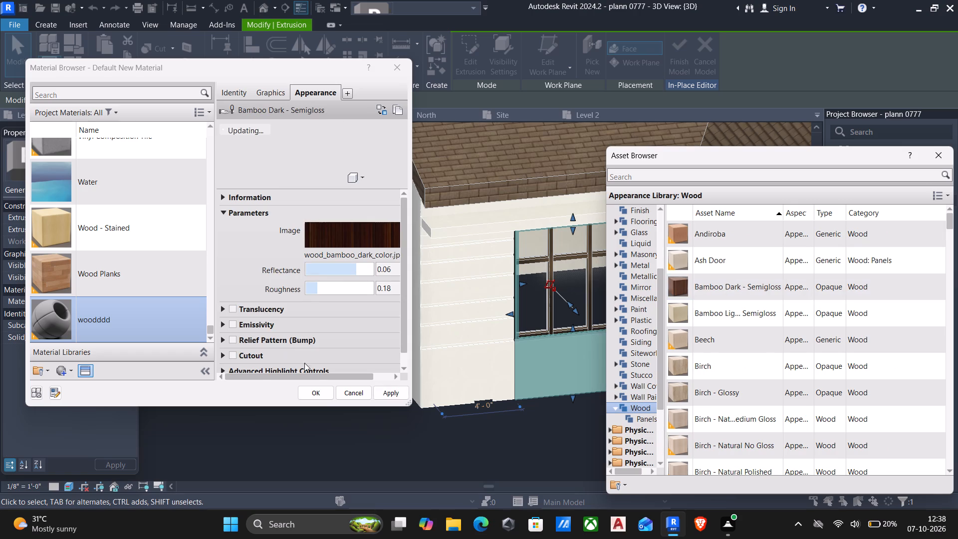
pyautogui.scroll(-3, 712, 385)
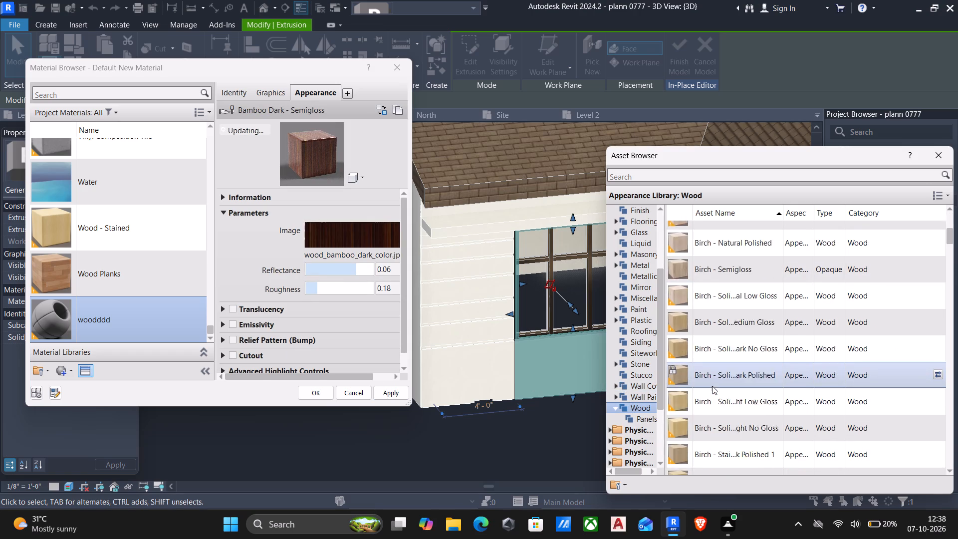
pyautogui.scroll(-4, 712, 386)
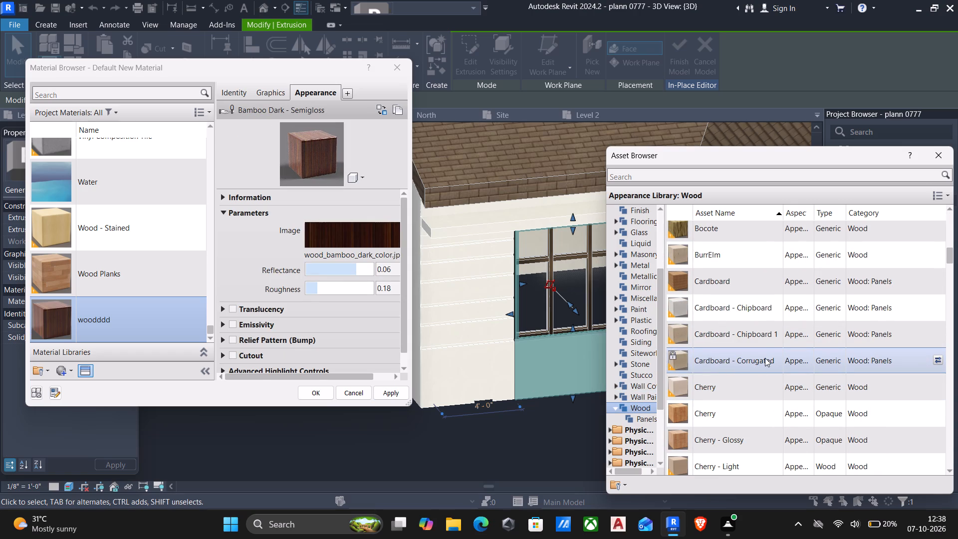
pyautogui.click(382, 392)
pyautogui.click(311, 389)
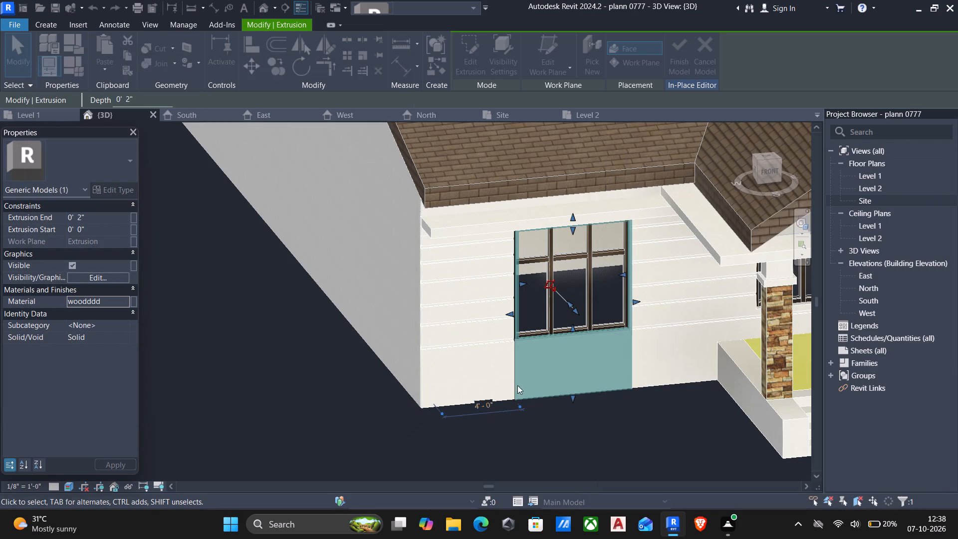
pyautogui.press('Escape')
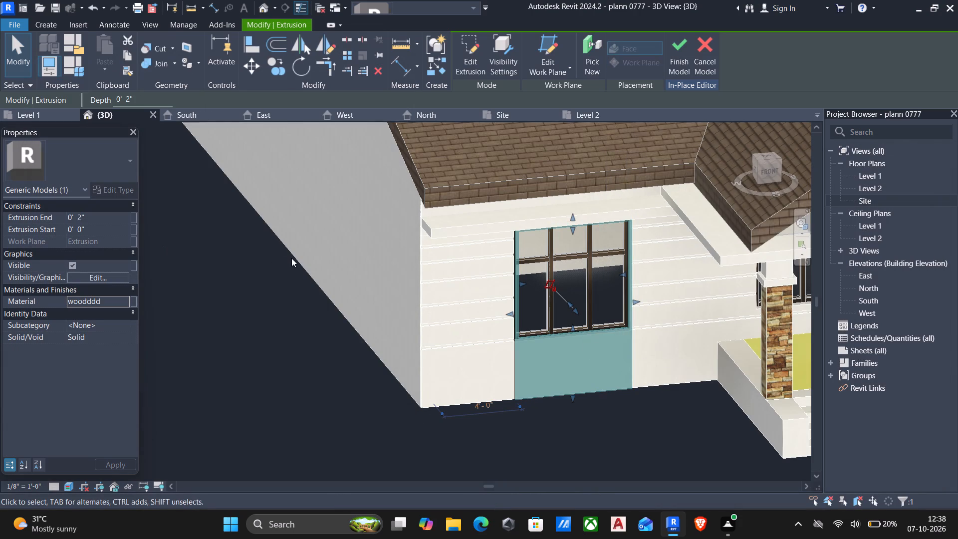
# Copy the dark bamboo surround extrusion from the leftmost front window onto the rightmost one, aligning their upper-left corners, and finish the in-place model.
pyautogui.scroll(-5, 408, 288)
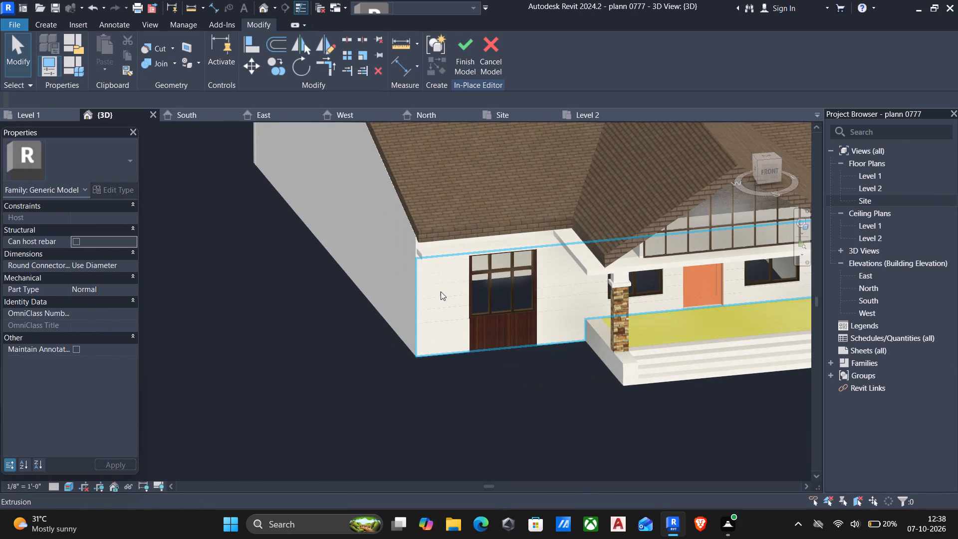
pyautogui.moveTo(441, 291); pyautogui.dragTo(406, 244, button='middle')
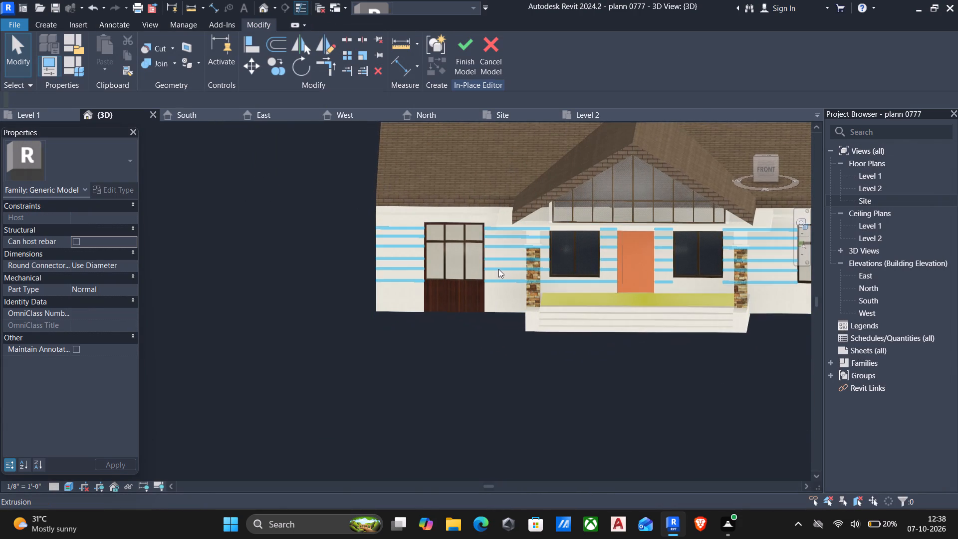
pyautogui.moveTo(488, 267); pyautogui.dragTo(379, 246, button='middle')
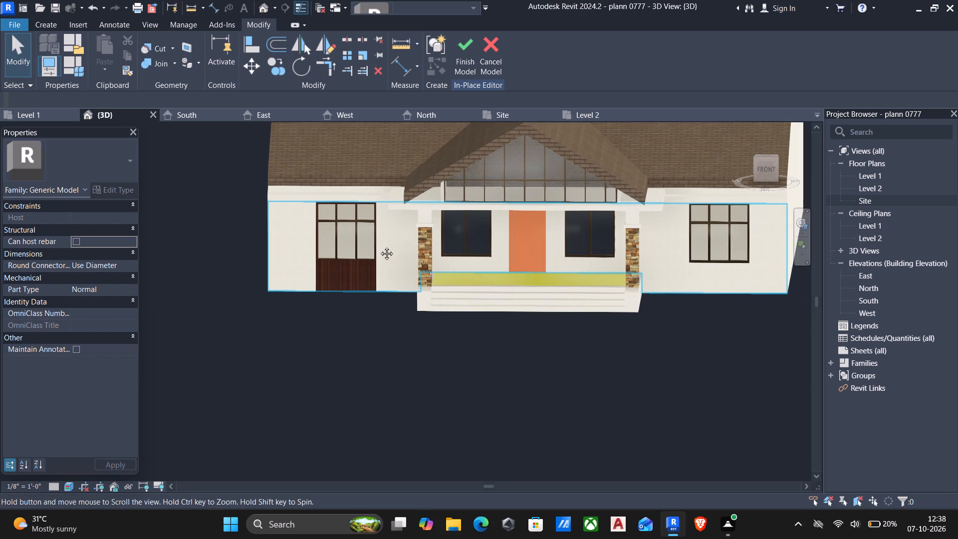
pyautogui.moveTo(379, 246); pyautogui.dragTo(377, 246, button='middle')
pyautogui.click(363, 289)
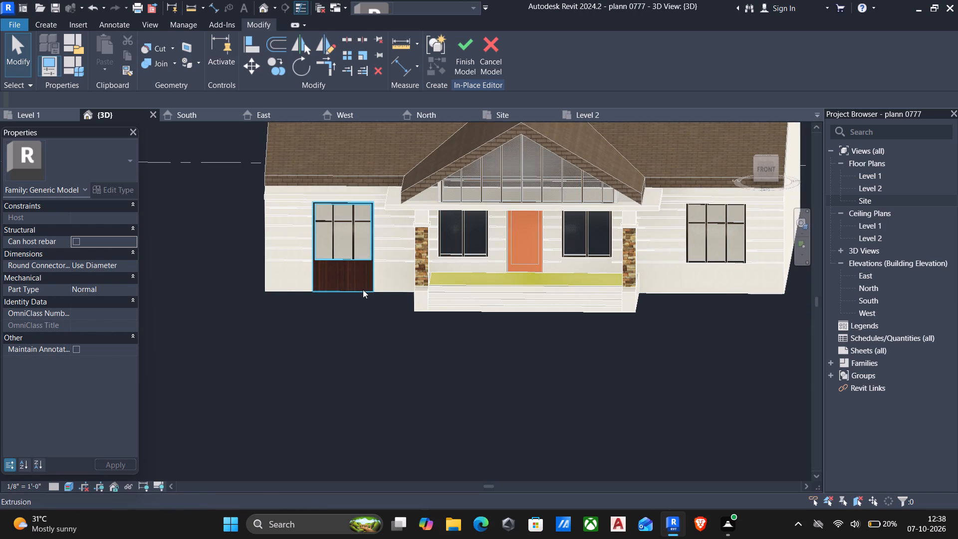
pyautogui.press('c')
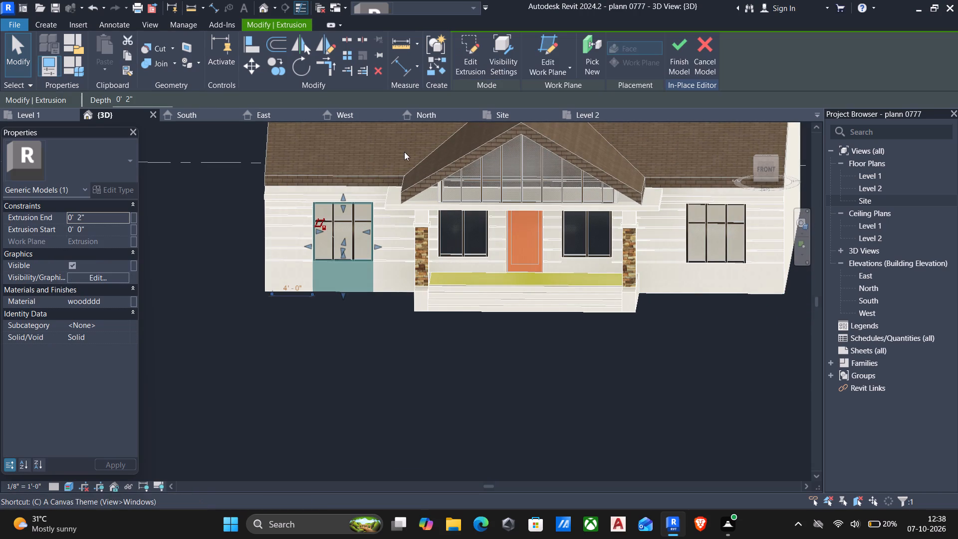
pyautogui.press('o')
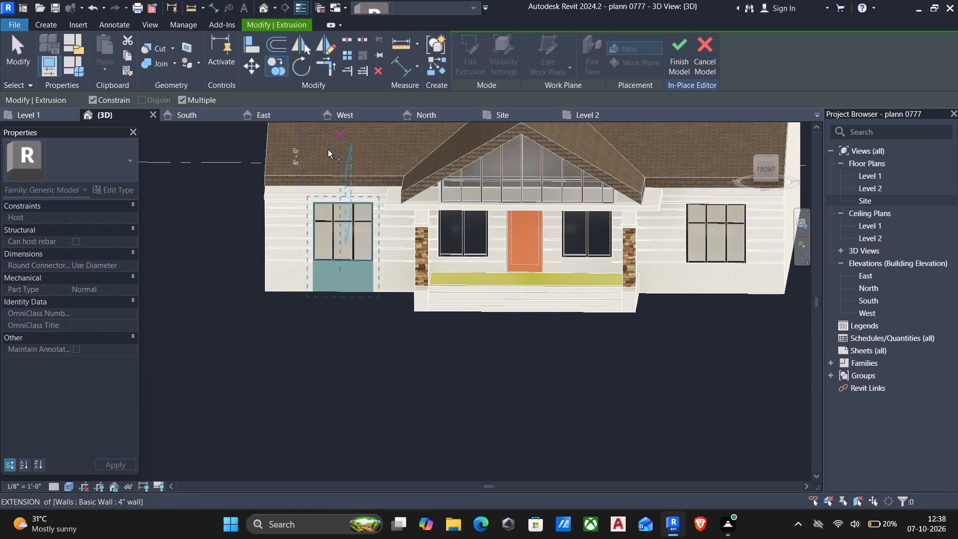
pyautogui.scroll(6, 310, 202)
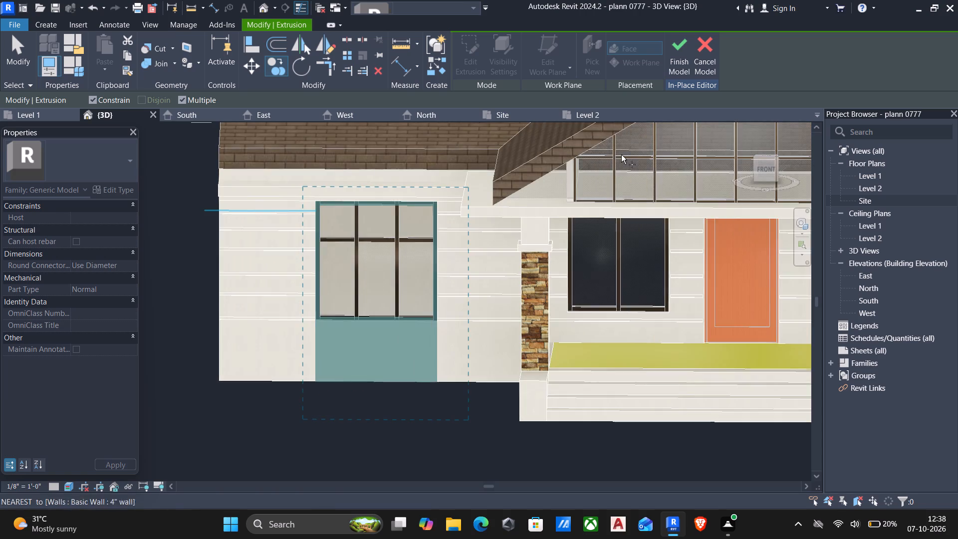
pyautogui.click(764, 167)
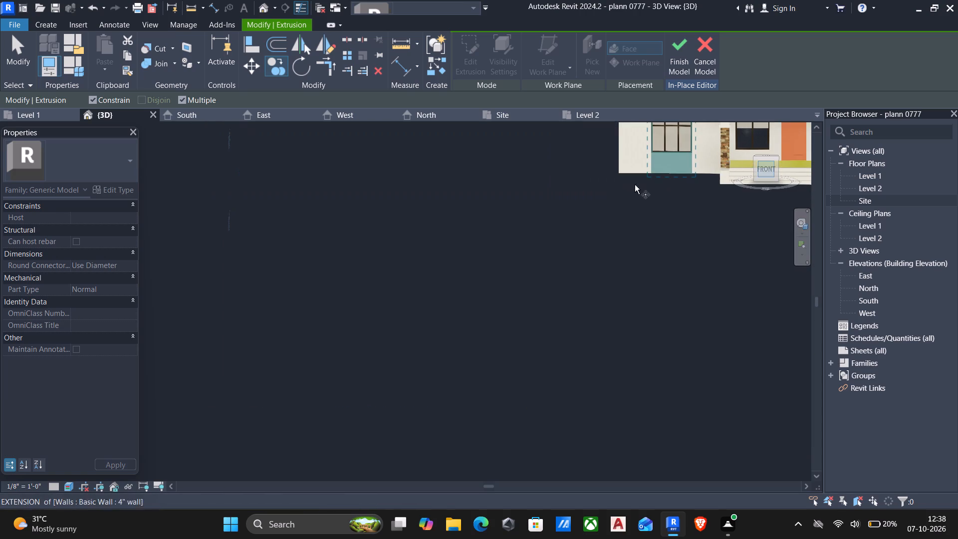
pyautogui.scroll(6, 425, 303)
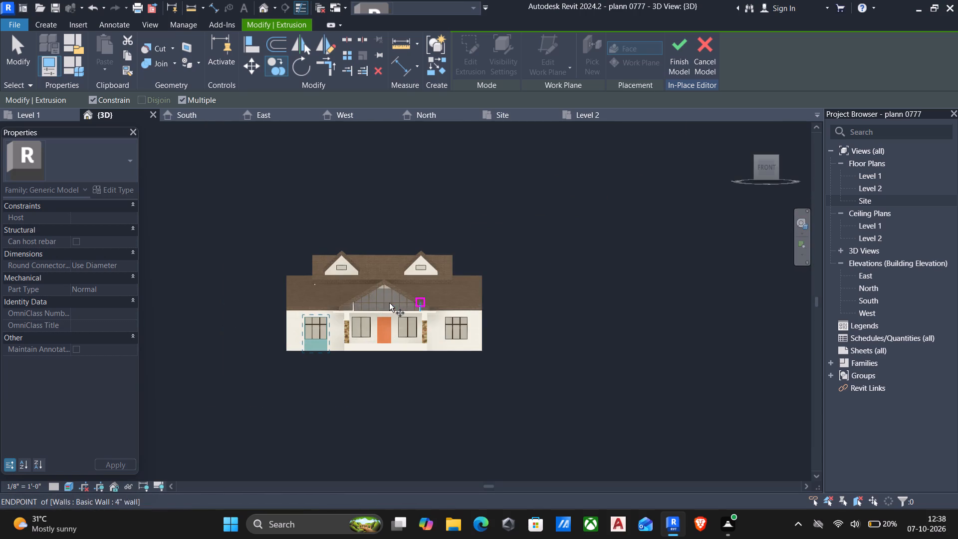
pyautogui.scroll(5, 351, 311)
pyautogui.scroll(6, 192, 333)
pyautogui.scroll(6, 289, 317)
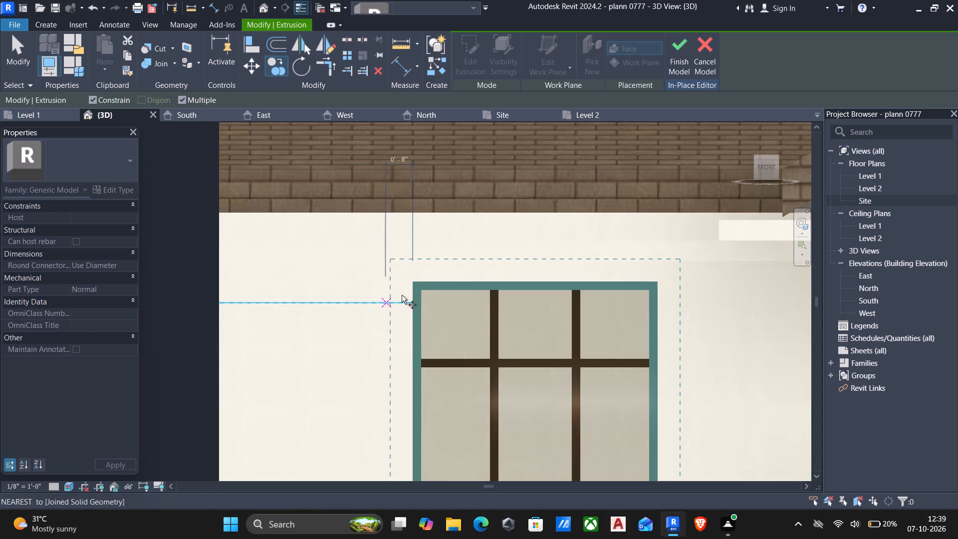
pyautogui.scroll(5, 412, 286)
pyautogui.click(413, 280)
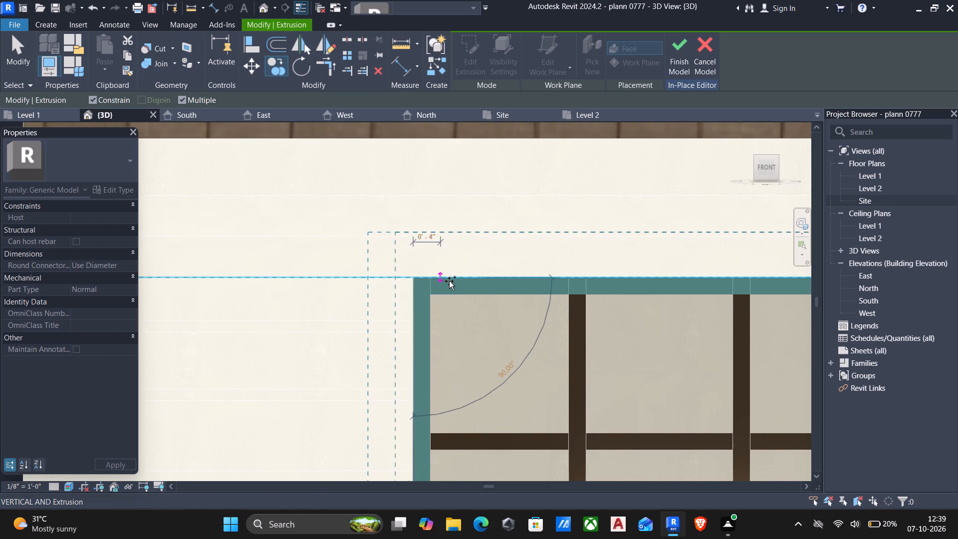
pyautogui.scroll(-5, 510, 287)
pyautogui.scroll(-13, 574, 286)
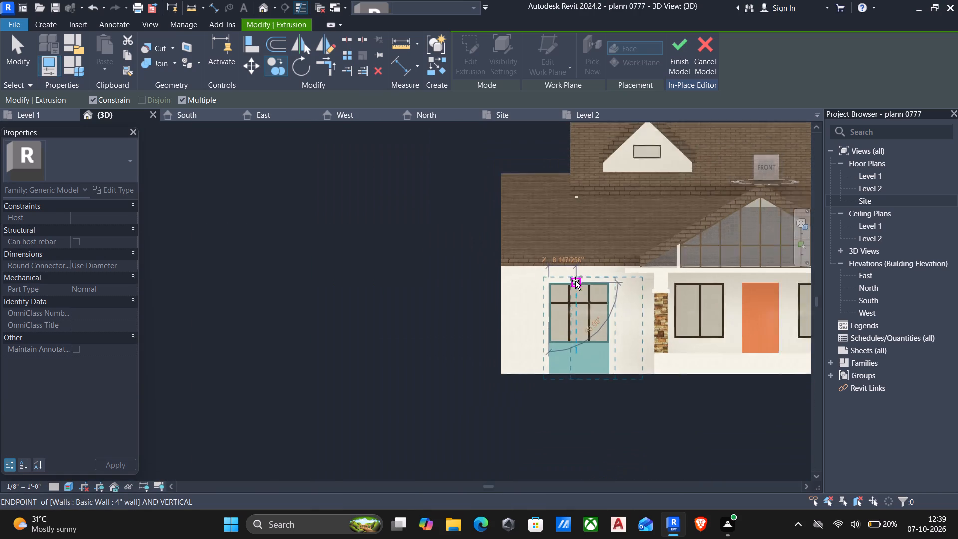
pyautogui.scroll(-3, 579, 280)
pyautogui.scroll(9, 736, 285)
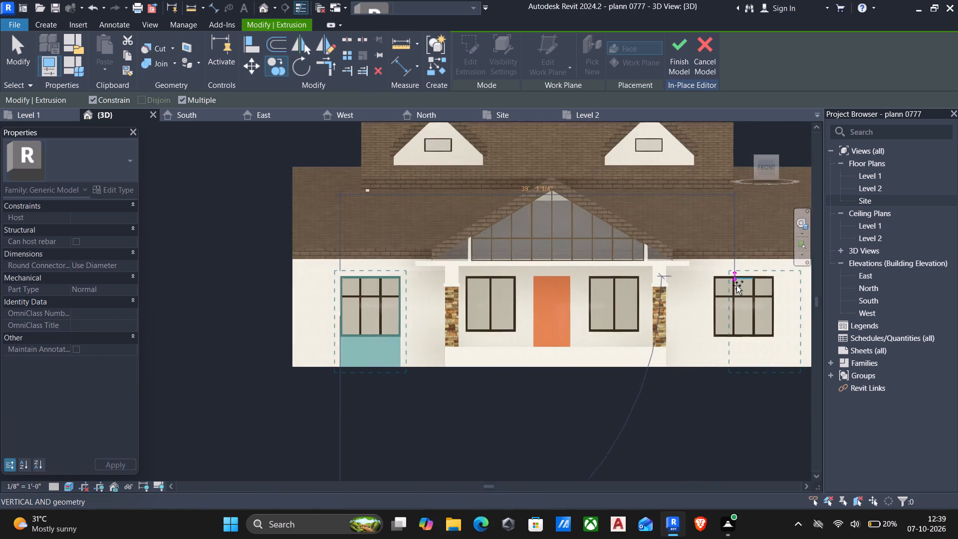
pyautogui.scroll(8, 761, 282)
pyautogui.scroll(3, 613, 264)
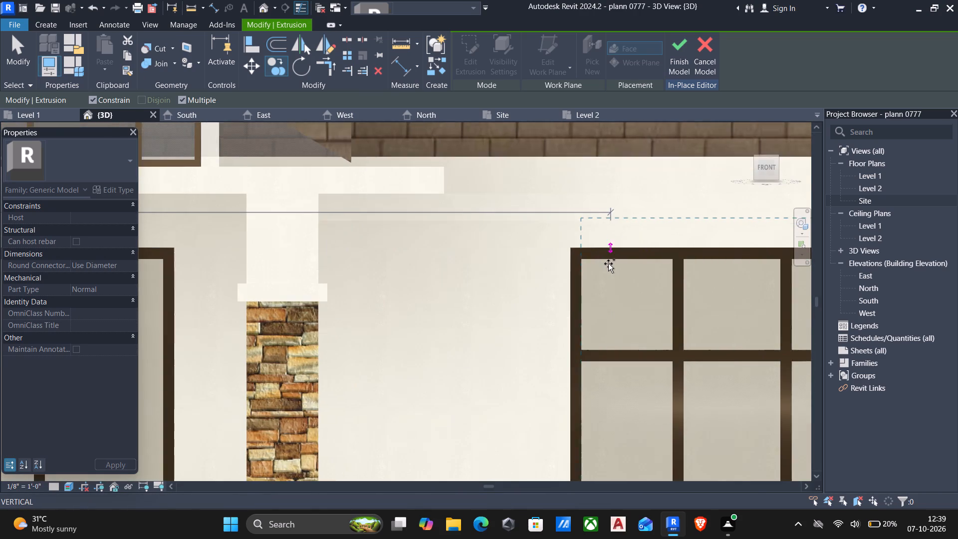
pyautogui.scroll(2, 608, 264)
pyautogui.scroll(4, 545, 240)
pyautogui.click(544, 235)
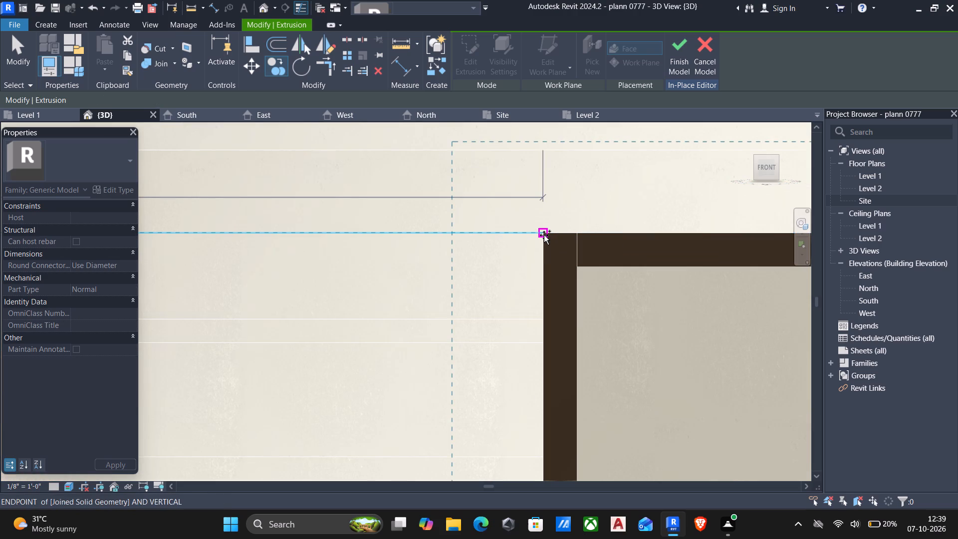
pyautogui.scroll(-18, 544, 238)
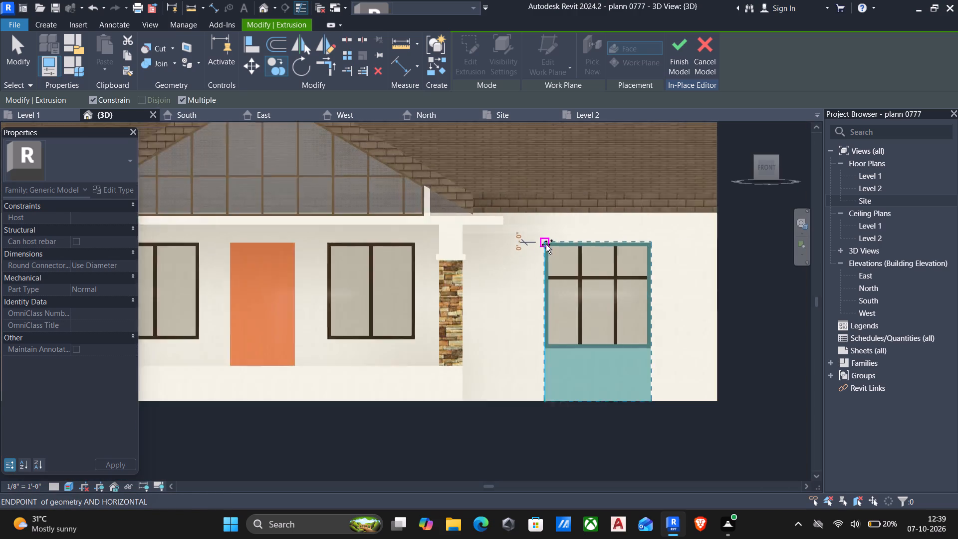
pyautogui.scroll(-8, 546, 245)
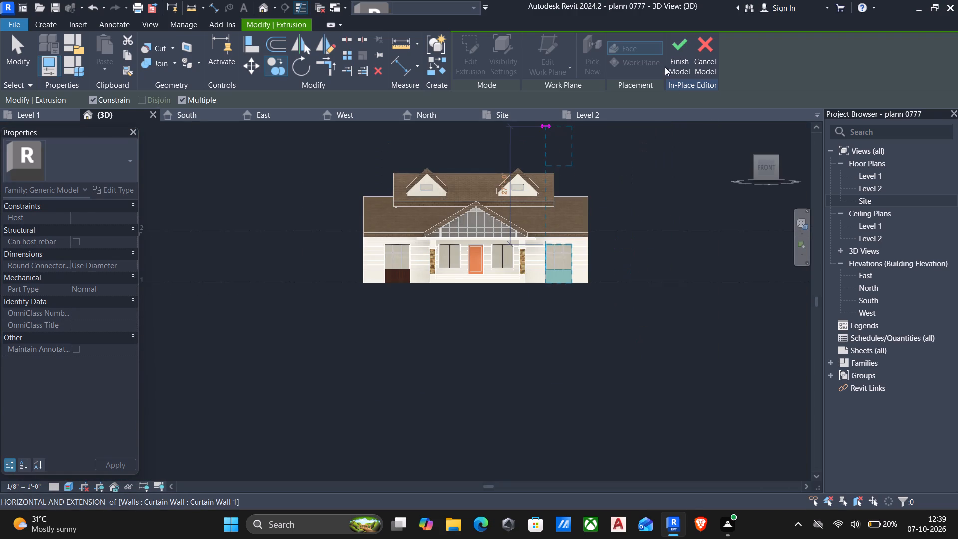
pyautogui.click(674, 35)
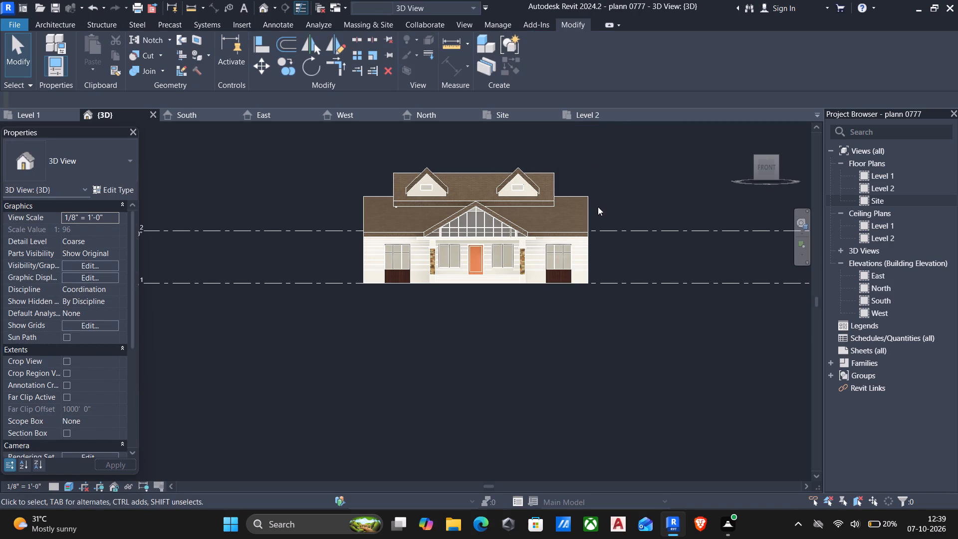
# Examine the front facade and both end window surrounds from several angles in 3D.
pyautogui.scroll(-1, 604, 281)
pyautogui.keyDown('shift'); pyautogui.moveTo(604, 281); pyautogui.dragTo(591, 286, button='middle'); pyautogui.keyUp('shift')
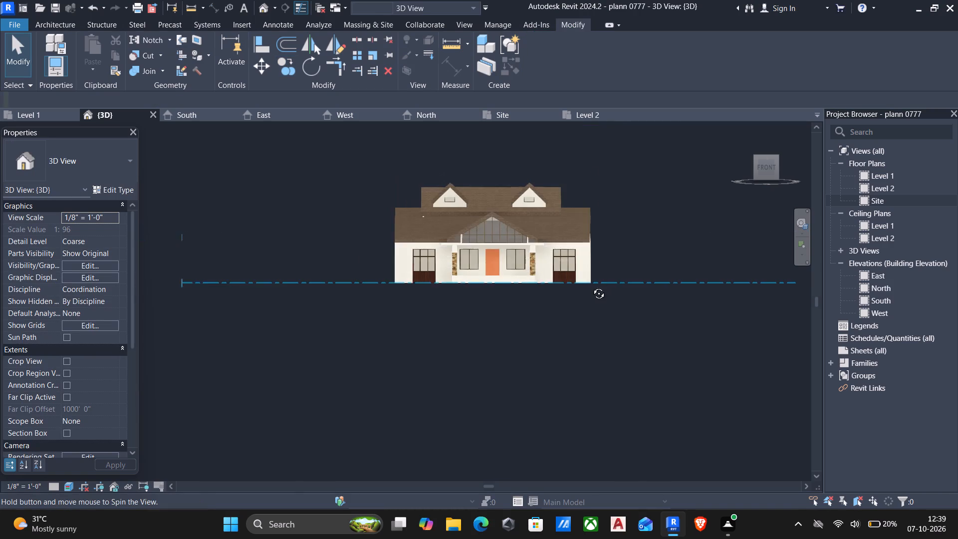
pyautogui.keyDown('shift'); pyautogui.moveTo(591, 286); pyautogui.dragTo(579, 292, button='middle'); pyautogui.keyUp('shift')
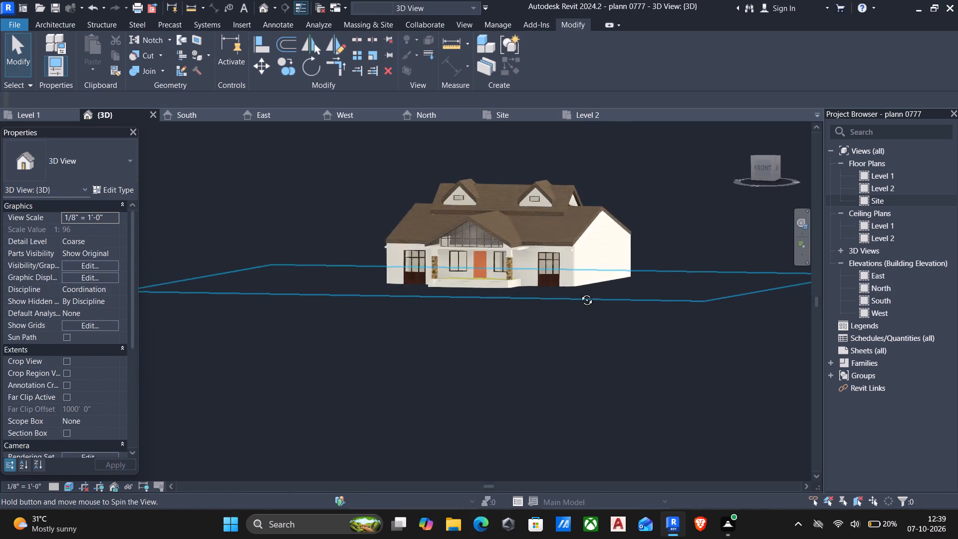
pyautogui.keyDown('shift'); pyautogui.moveTo(579, 292); pyautogui.dragTo(636, 292, button='middle'); pyautogui.keyUp('shift')
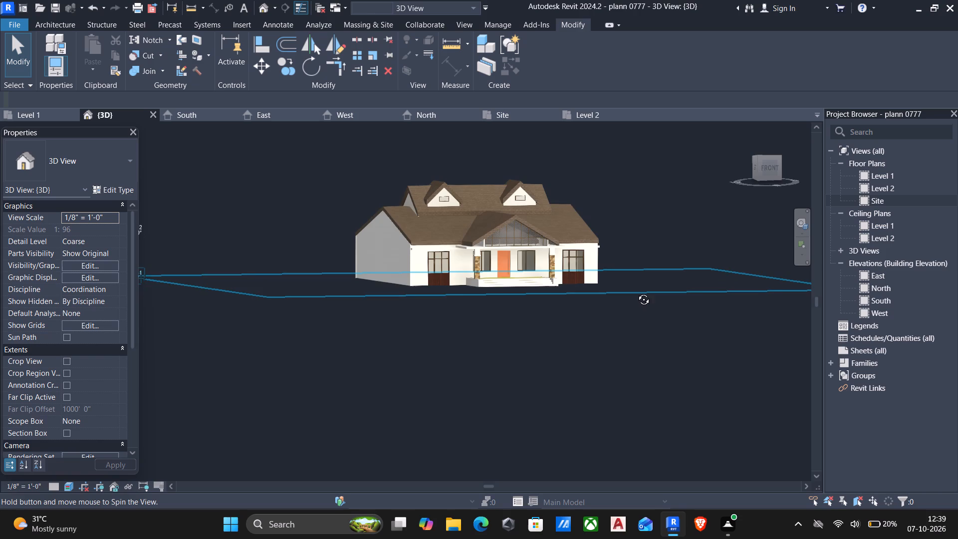
pyautogui.keyDown('shift'); pyautogui.moveTo(636, 292); pyautogui.dragTo(645, 321, button='middle'); pyautogui.keyUp('shift')
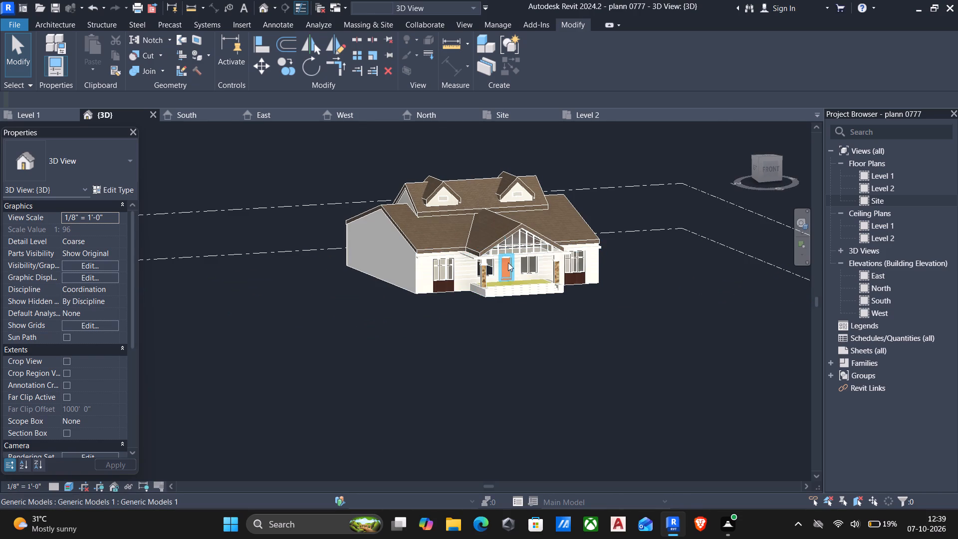
pyautogui.scroll(6, 530, 272)
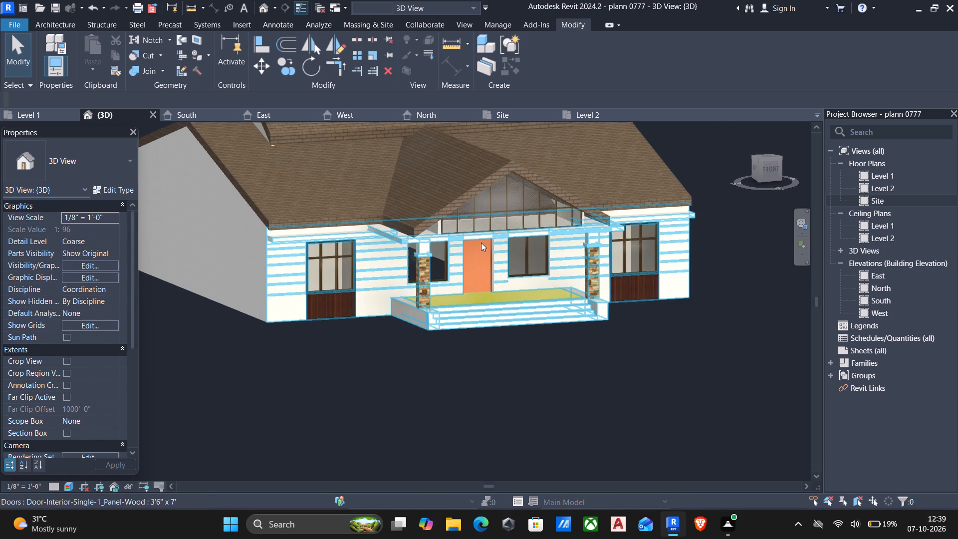
pyautogui.scroll(-1, 472, 291)
pyautogui.keyDown('shift'); pyautogui.moveTo(472, 291); pyautogui.dragTo(453, 290, button='middle'); pyautogui.keyUp('shift')
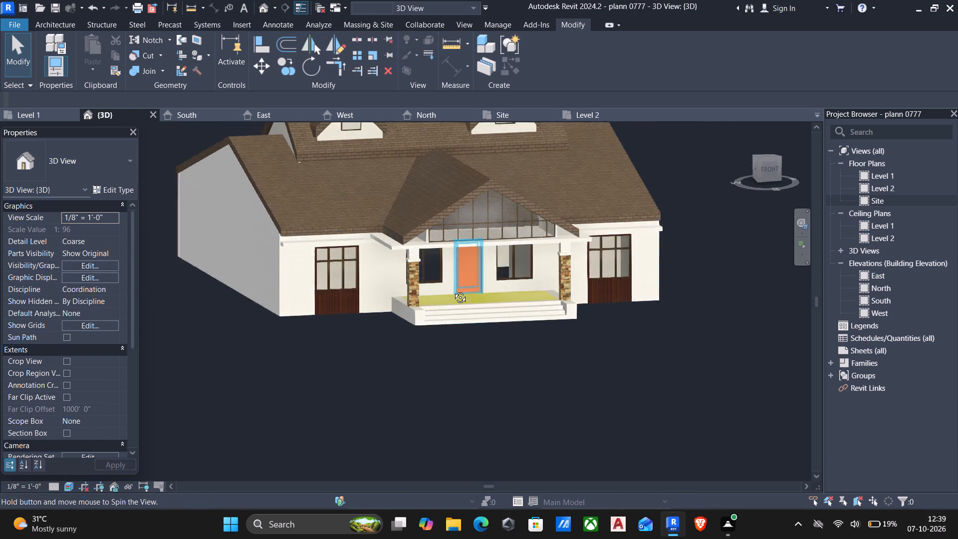
pyautogui.keyDown('shift'); pyautogui.moveTo(453, 290); pyautogui.dragTo(455, 271, button='middle'); pyautogui.keyUp('shift')
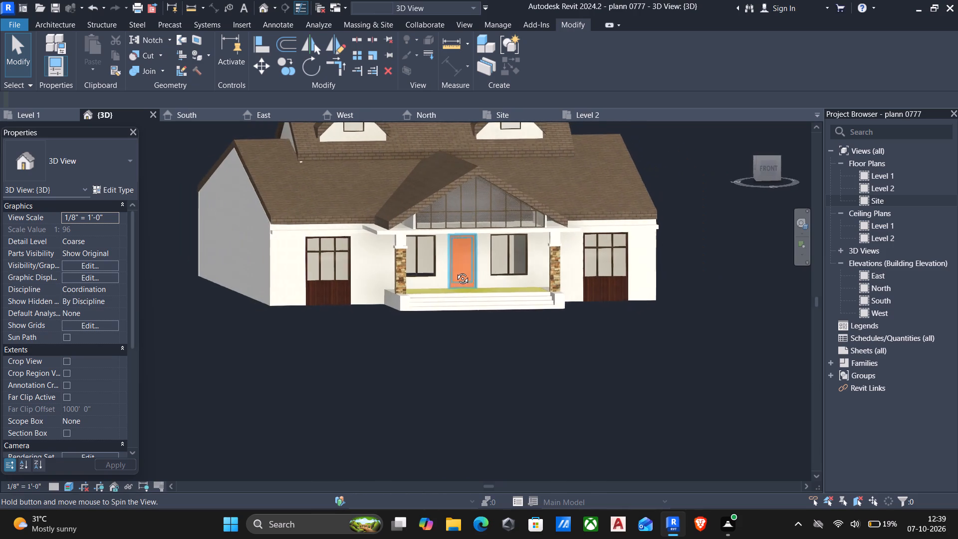
pyautogui.keyDown('shift'); pyautogui.moveTo(455, 271); pyautogui.dragTo(457, 269, button='middle'); pyautogui.keyUp('shift')
pyautogui.moveTo(386, 344); pyautogui.dragTo(409, 342, button='middle')
pyautogui.moveTo(409, 342); pyautogui.dragTo(414, 359, button='middle')
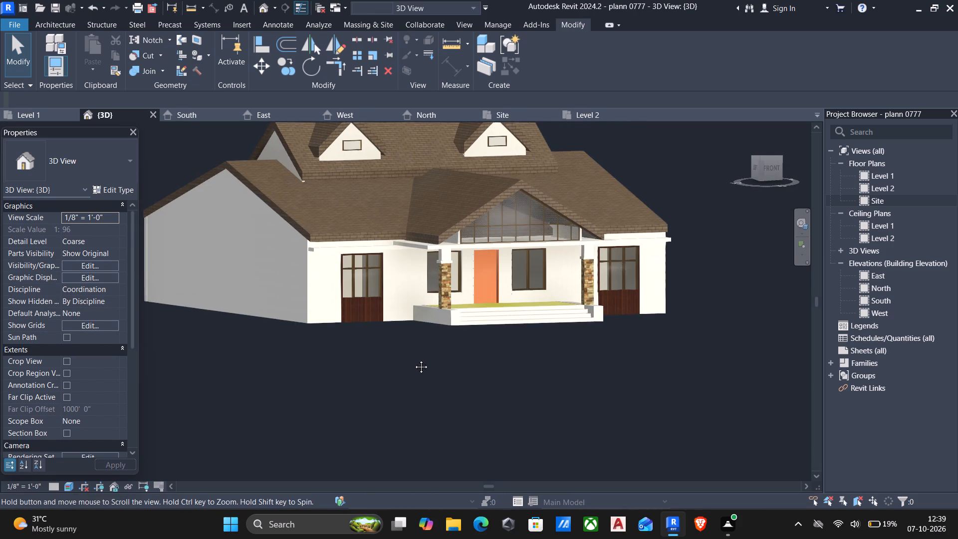
pyautogui.moveTo(414, 359); pyautogui.dragTo(434, 366, button='middle')
pyautogui.scroll(-2, 434, 366)
pyautogui.moveTo(434, 366); pyautogui.dragTo(414, 371, button='middle')
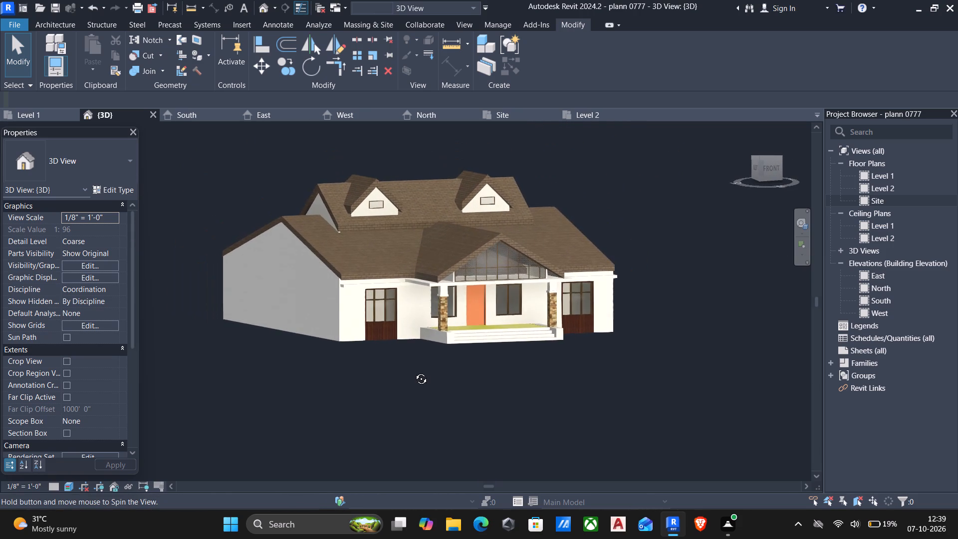
pyautogui.moveTo(414, 371); pyautogui.dragTo(413, 369, button='middle')
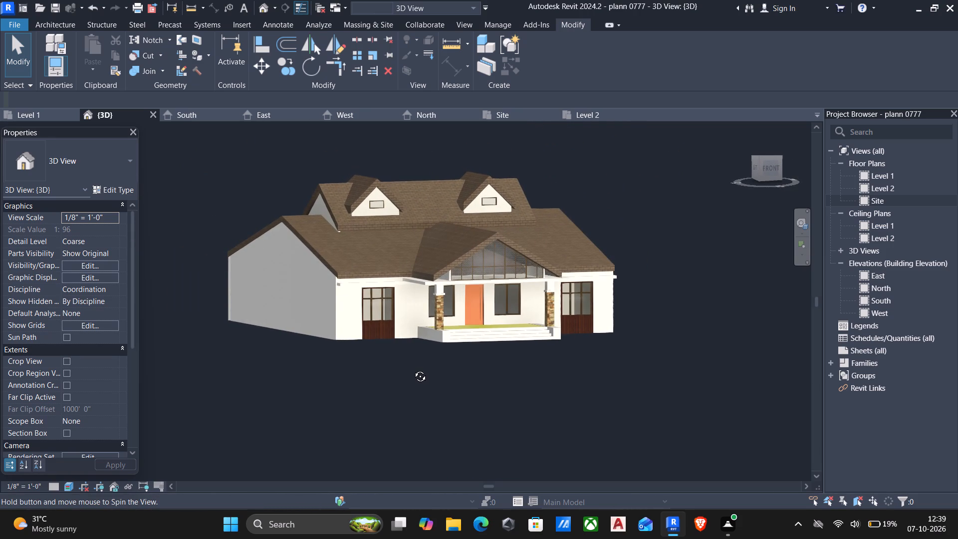
pyautogui.moveTo(413, 369); pyautogui.dragTo(413, 348, button='middle')
pyautogui.scroll(1, 410, 351)
# Start an architectural floor on Level 1 and duplicate the Generic - 12" type as 6" floor.
pyautogui.doubleClick(888, 173)
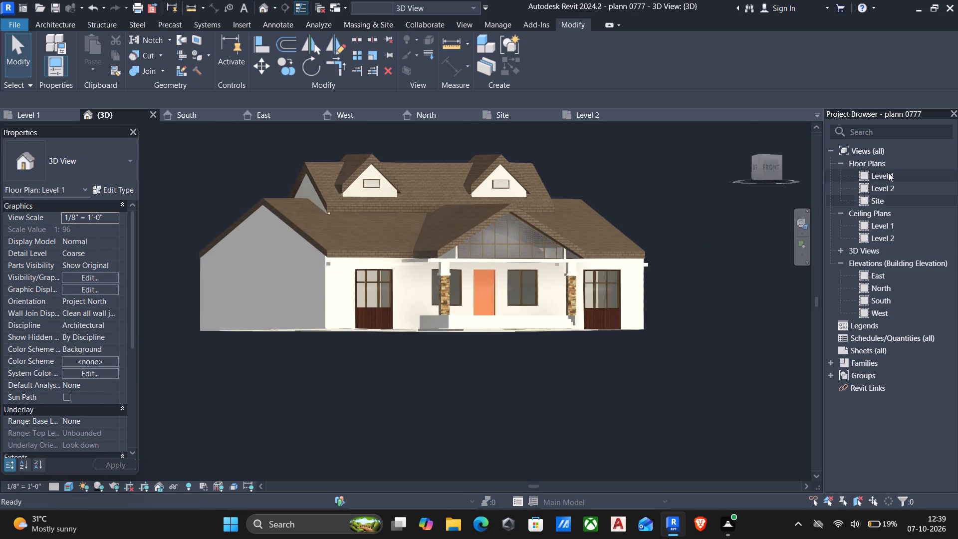
pyautogui.scroll(-3, 671, 228)
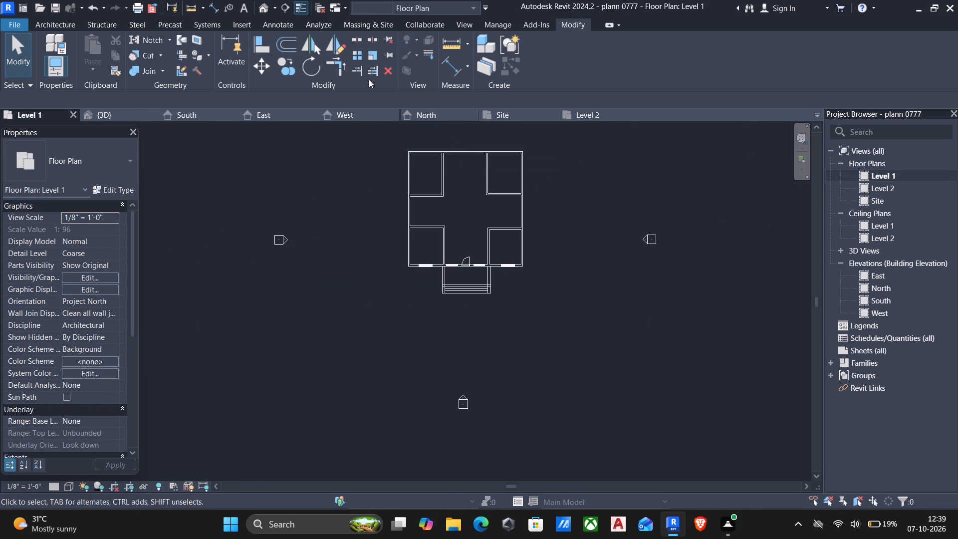
pyautogui.click(53, 22)
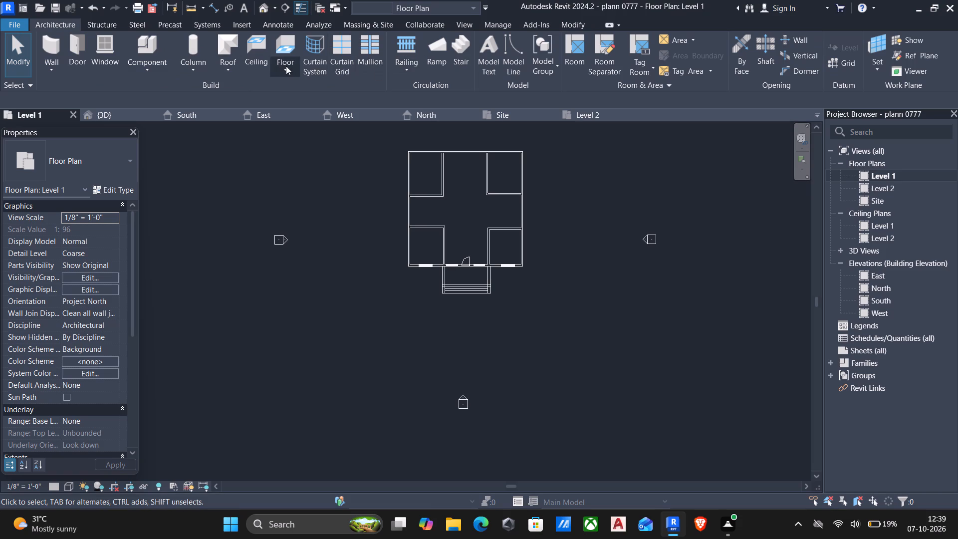
pyautogui.click(284, 64)
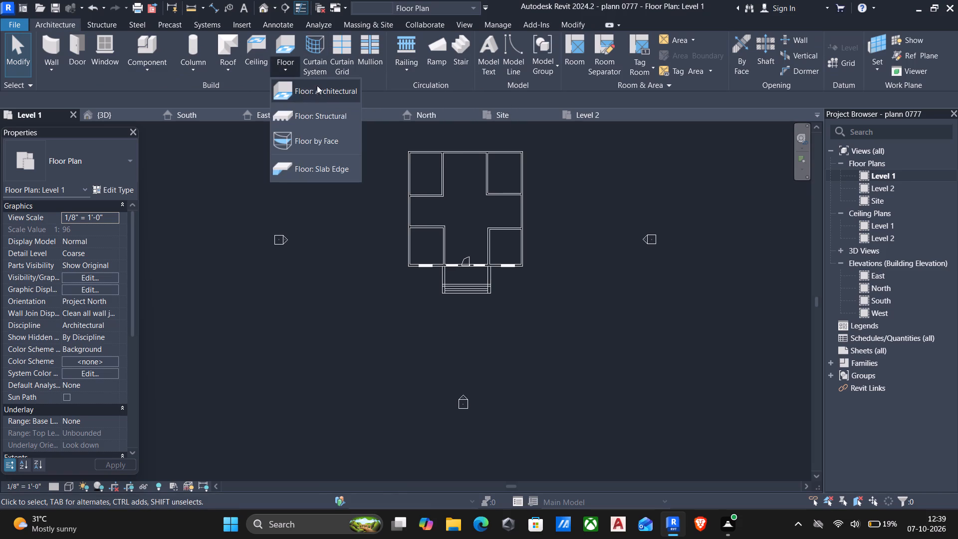
pyautogui.click(321, 90)
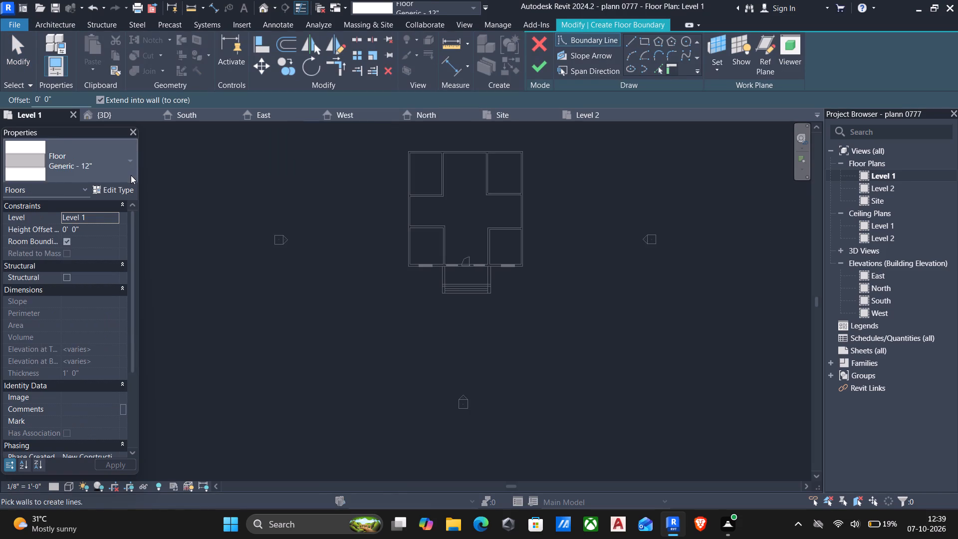
pyautogui.click(126, 184)
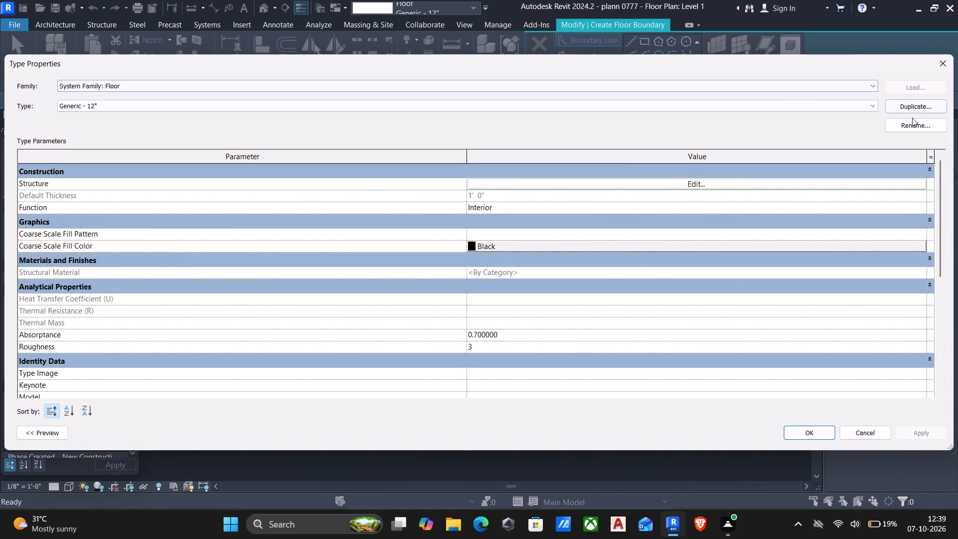
pyautogui.click(922, 109)
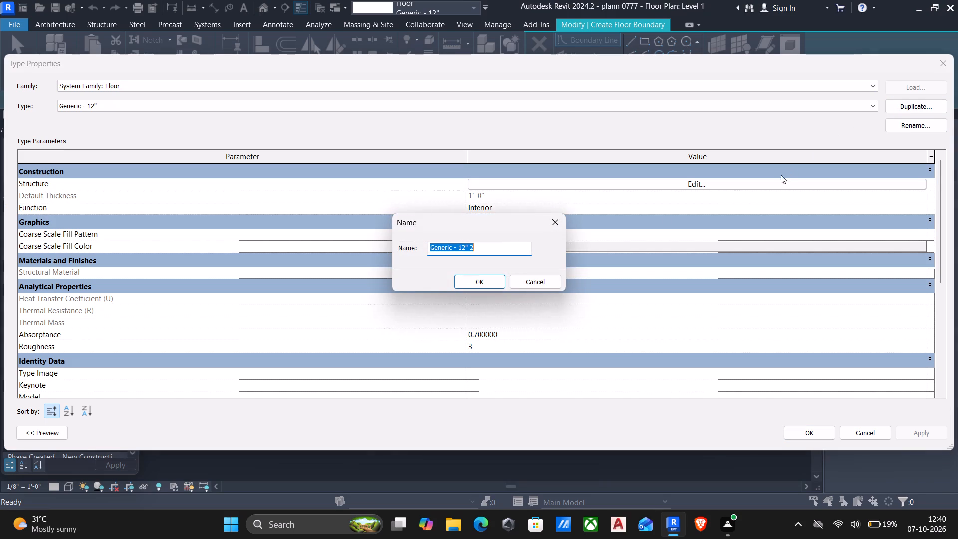
pyautogui.press('BackSpace')
pyautogui.write('6"')
pyautogui.press('space')
pyautogui.write('floor')
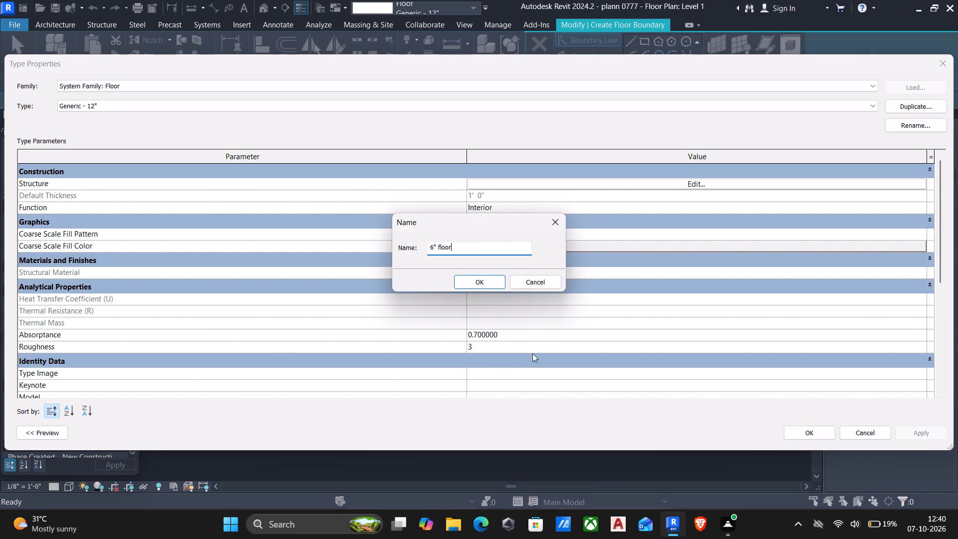
pyautogui.click(484, 285)
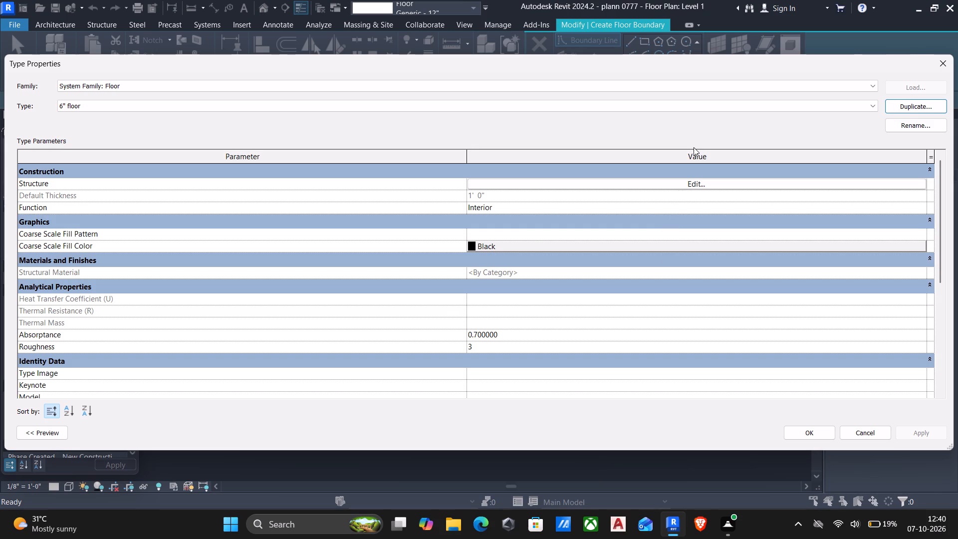
# Set the 6" floor type's structure layer thickness to 6" and apply the type changes.
pyautogui.click(686, 181)
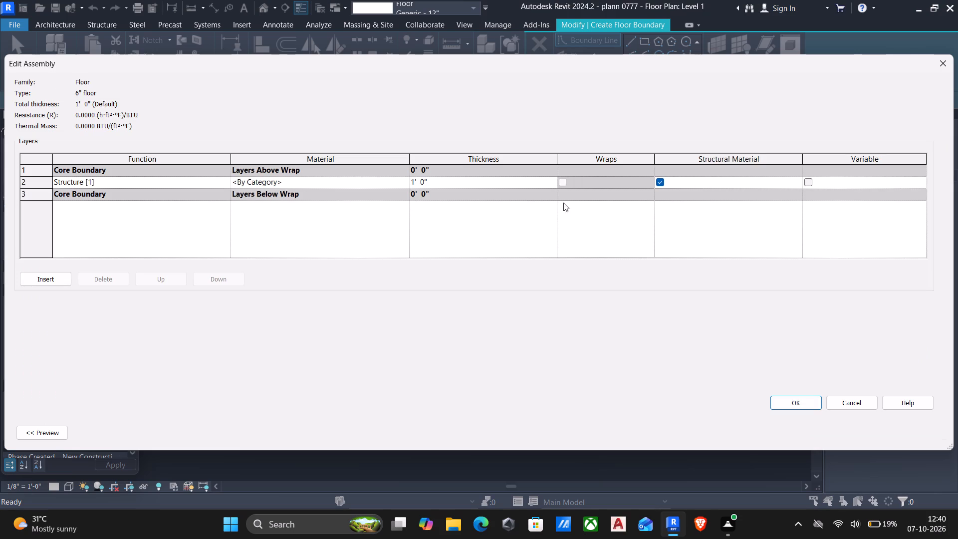
pyautogui.click(485, 179)
pyautogui.press('6')
pyautogui.press('Return')
pyautogui.click(494, 184)
pyautogui.write('6"')
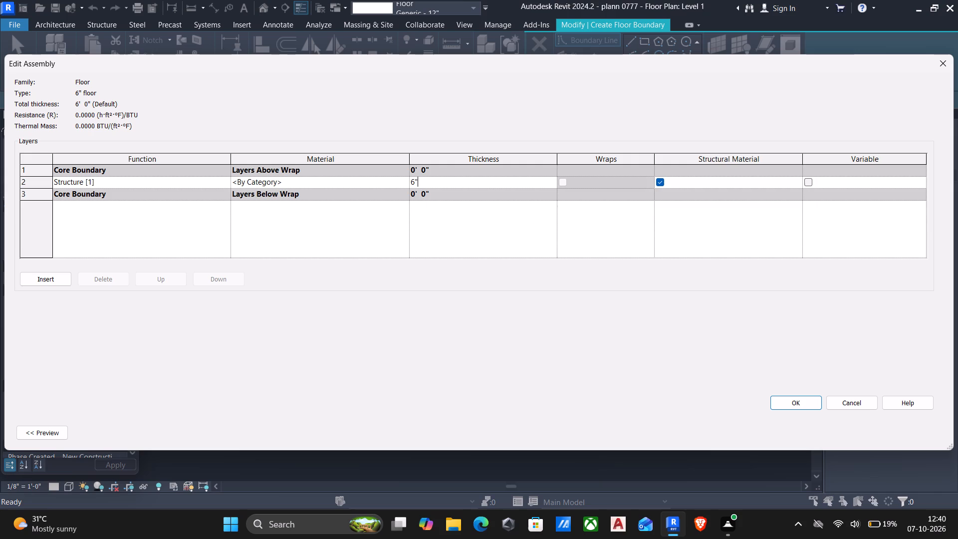
pyautogui.press('Return')
pyautogui.click(787, 394)
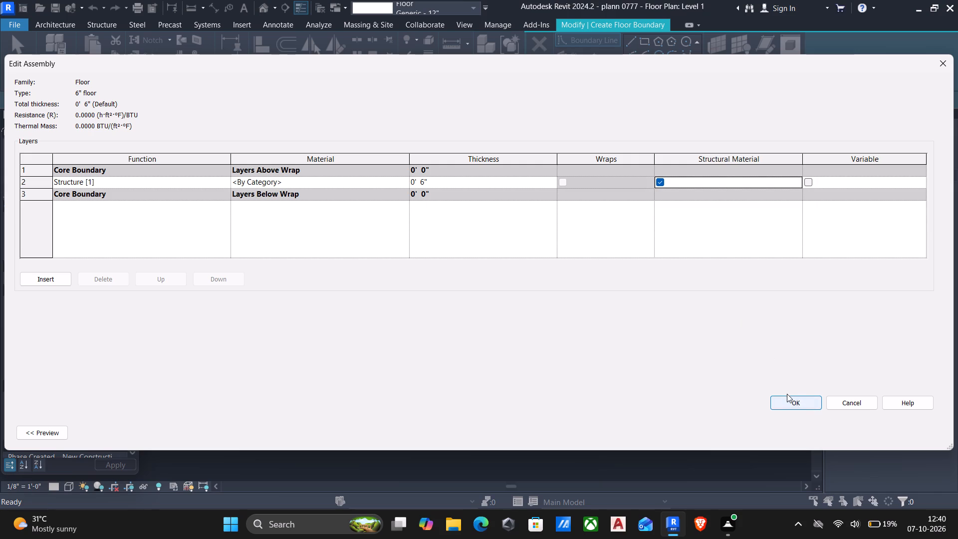
pyautogui.click(777, 395)
pyautogui.click(786, 400)
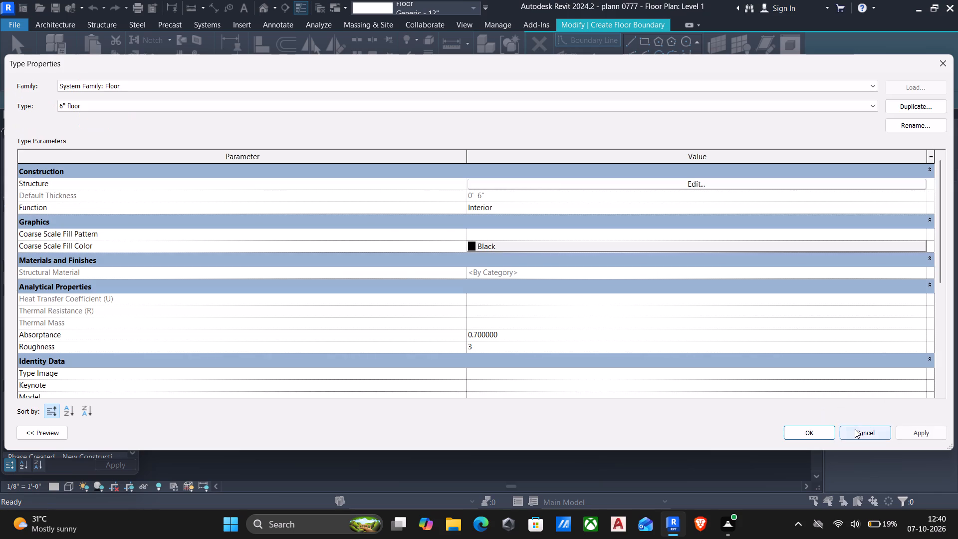
pyautogui.click(911, 430)
pyautogui.click(823, 431)
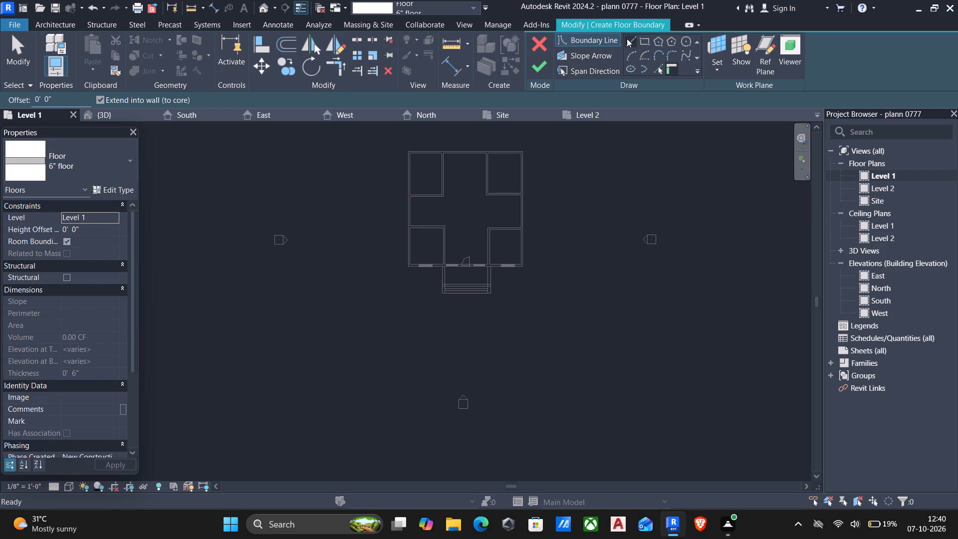
# Pick floor boundary lines along the rear, both side and outermost front edges of the house, and try to finish the sketch.
pyautogui.click(659, 64)
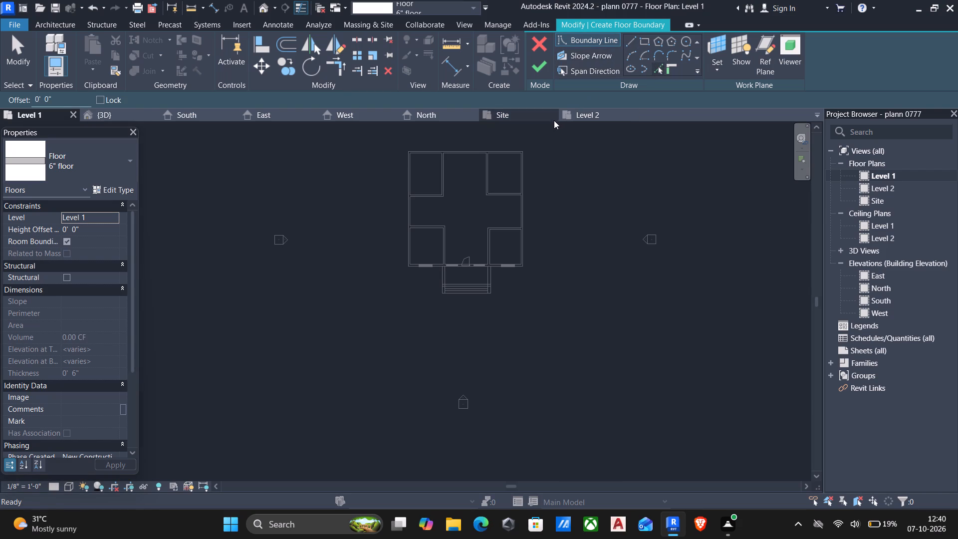
pyautogui.scroll(3, 554, 122)
pyautogui.scroll(4, 433, 158)
pyautogui.click(431, 171)
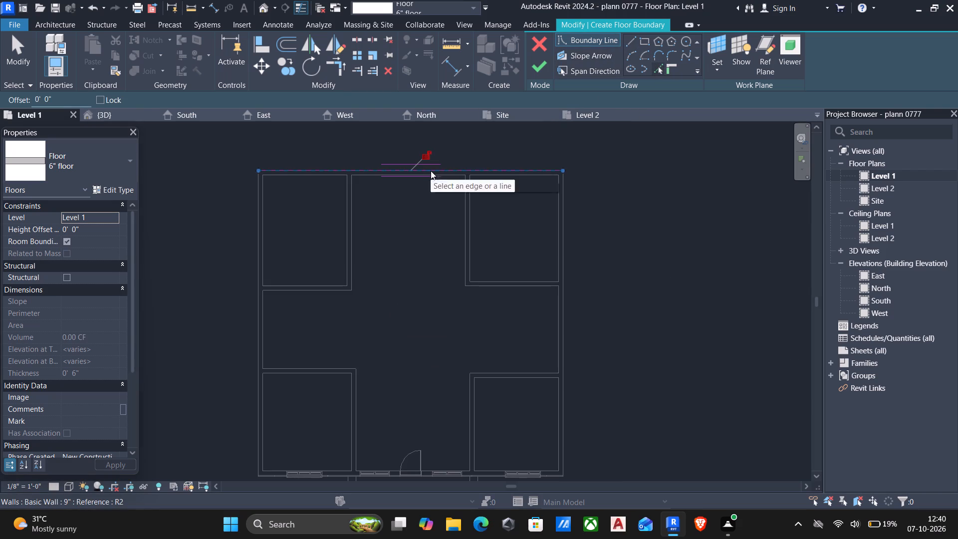
pyautogui.click(565, 222)
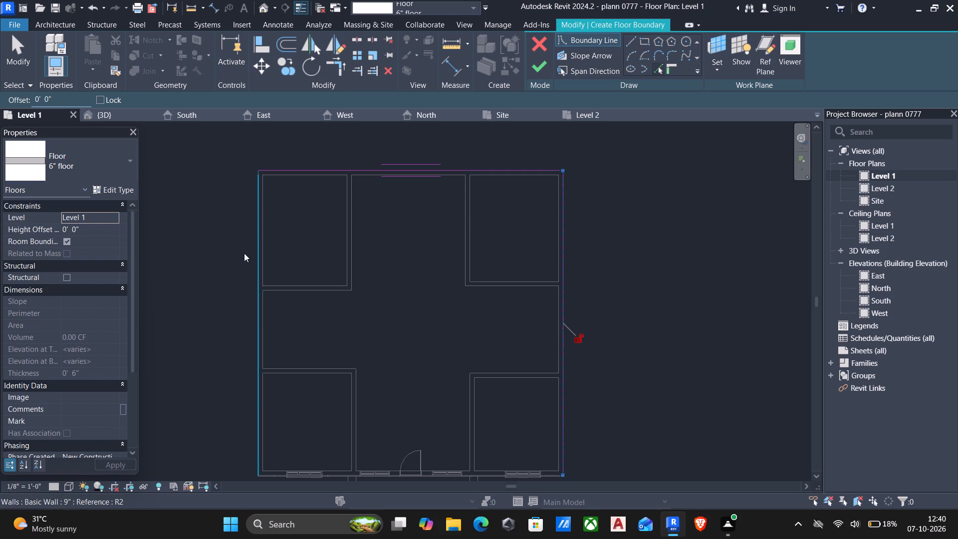
pyautogui.click(255, 259)
pyautogui.scroll(-5, 304, 275)
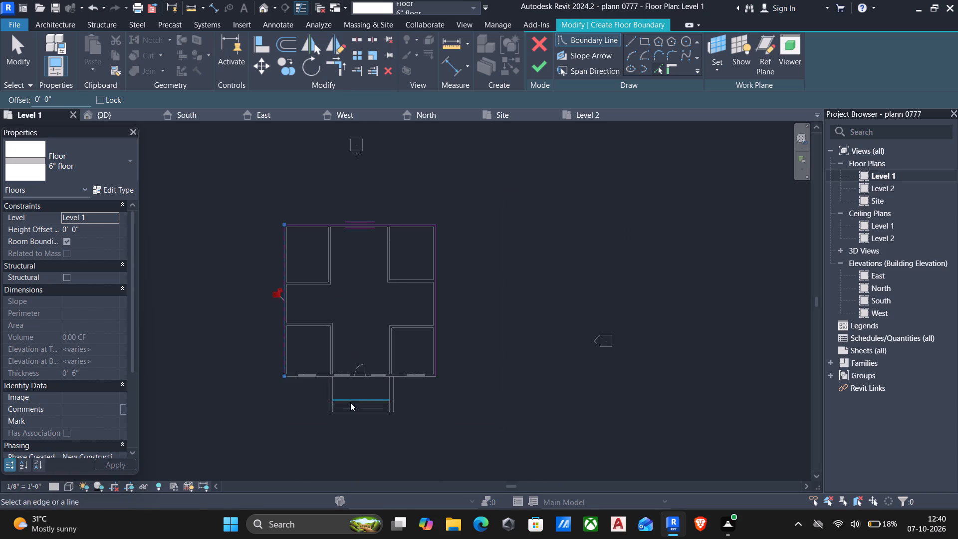
pyautogui.scroll(5, 343, 397)
pyautogui.click(304, 360)
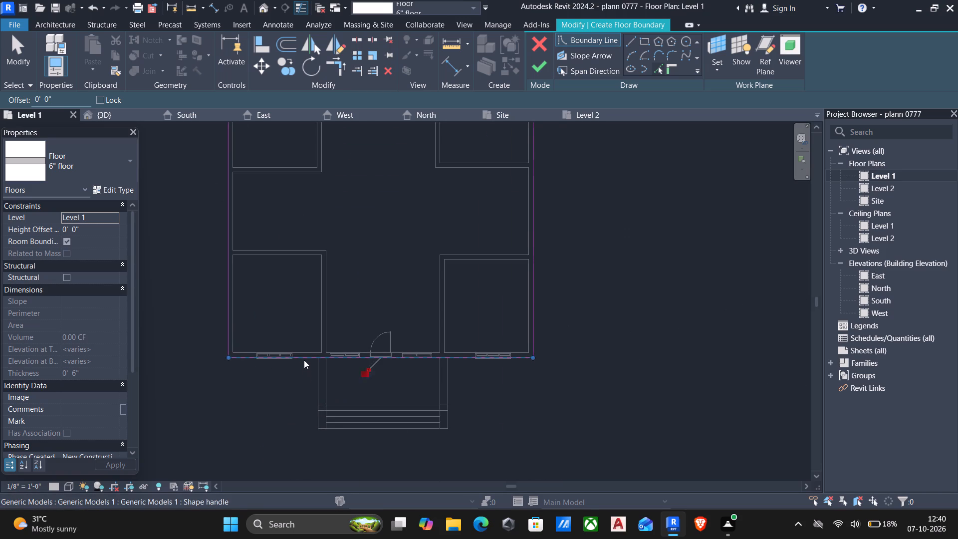
pyautogui.click(539, 70)
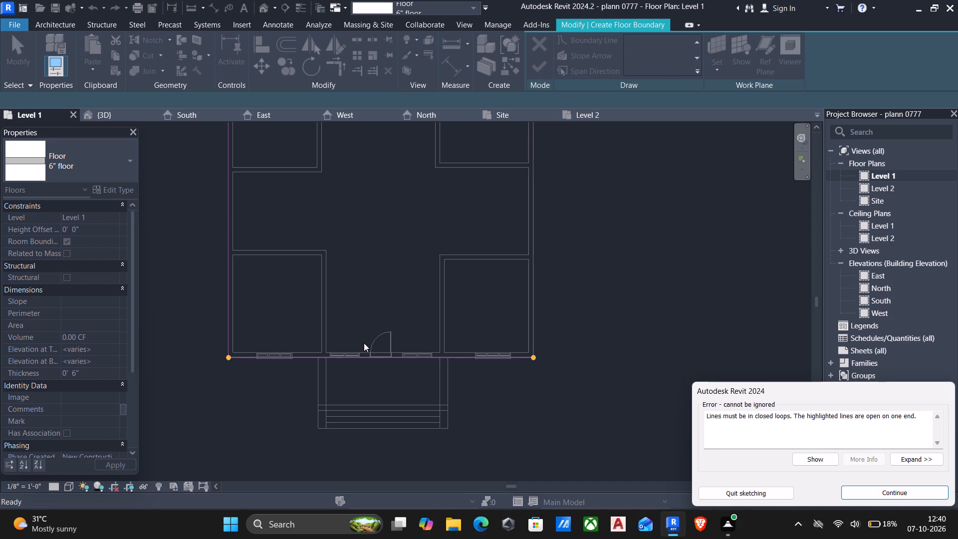
pyautogui.press('Escape')
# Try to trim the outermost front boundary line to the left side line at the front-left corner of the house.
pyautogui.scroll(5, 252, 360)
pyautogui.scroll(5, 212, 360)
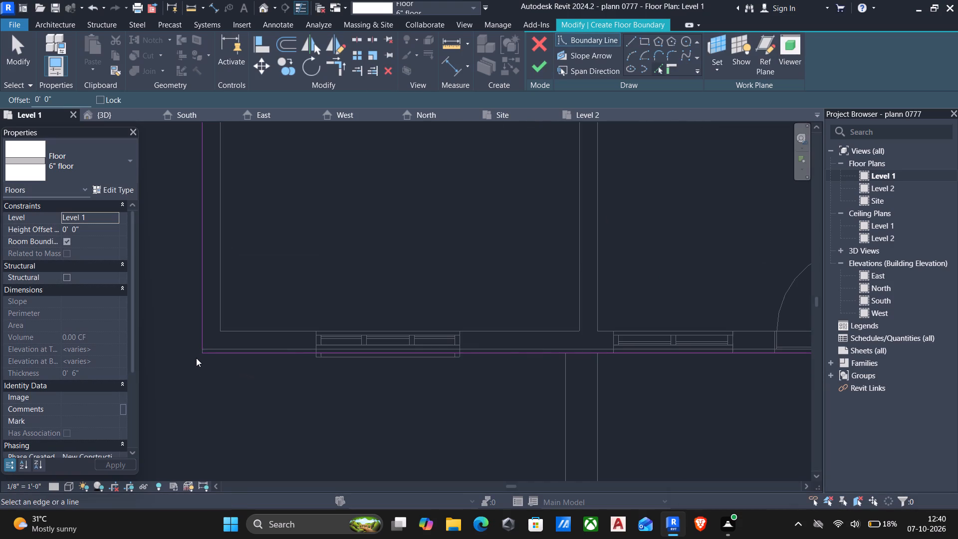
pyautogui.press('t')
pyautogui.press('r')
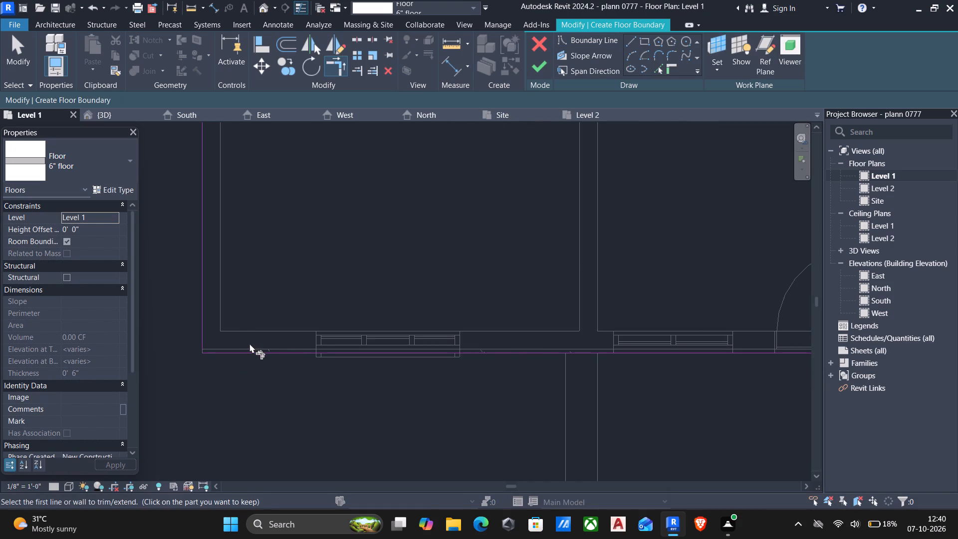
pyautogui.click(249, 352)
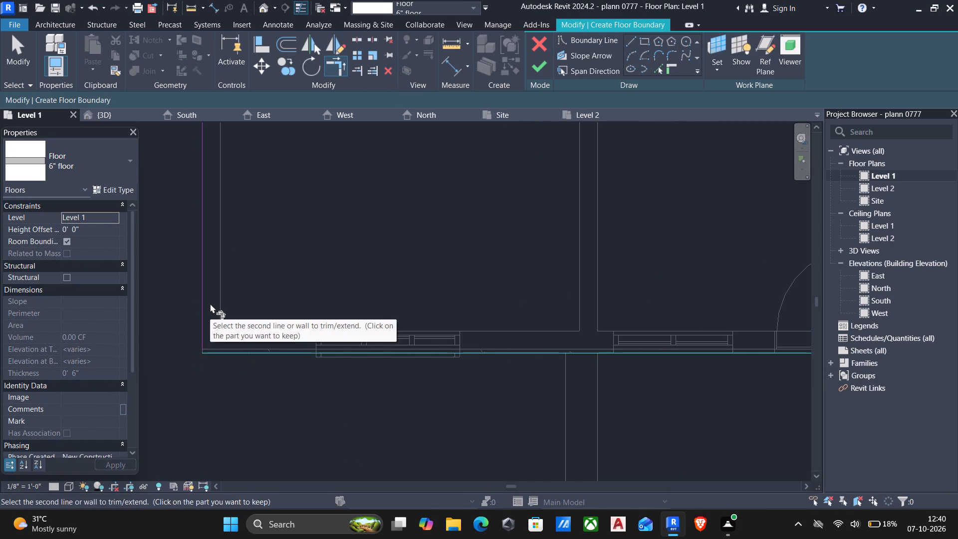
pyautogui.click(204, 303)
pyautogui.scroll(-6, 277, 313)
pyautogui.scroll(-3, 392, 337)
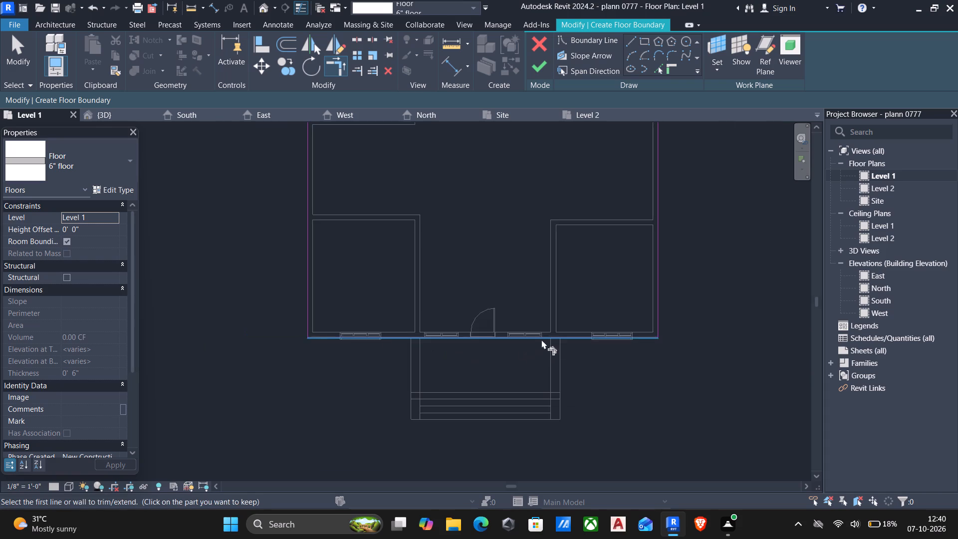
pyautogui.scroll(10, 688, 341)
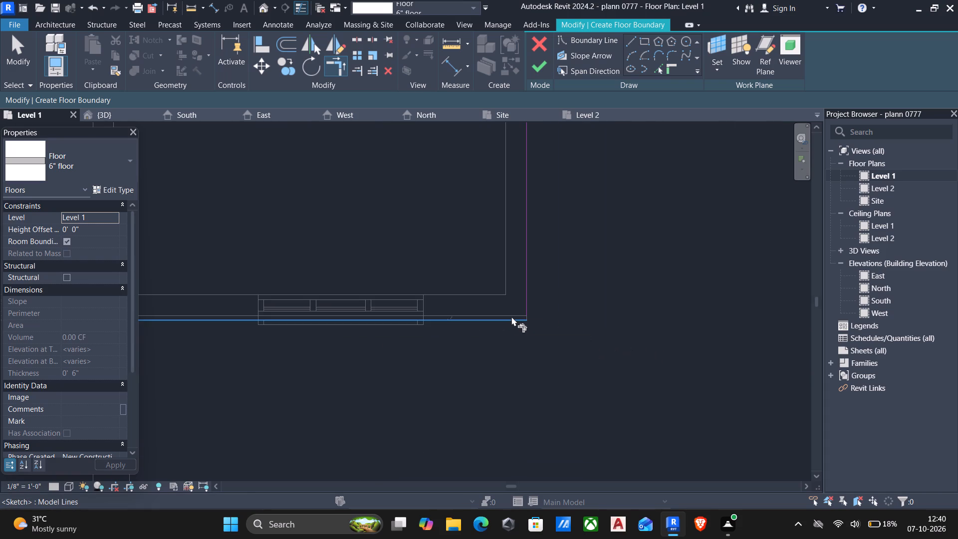
# Delete the front boundary line and pick a replacement along the inner of the two parallel outer edges of the front wall.
pyautogui.press('Escape')
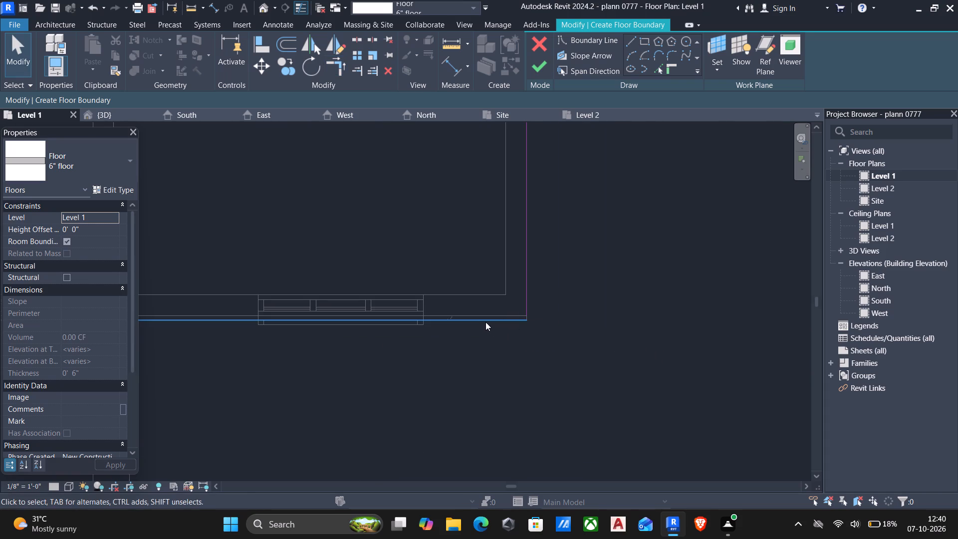
pyautogui.press('Escape')
pyautogui.click(484, 321)
pyautogui.press('Delete')
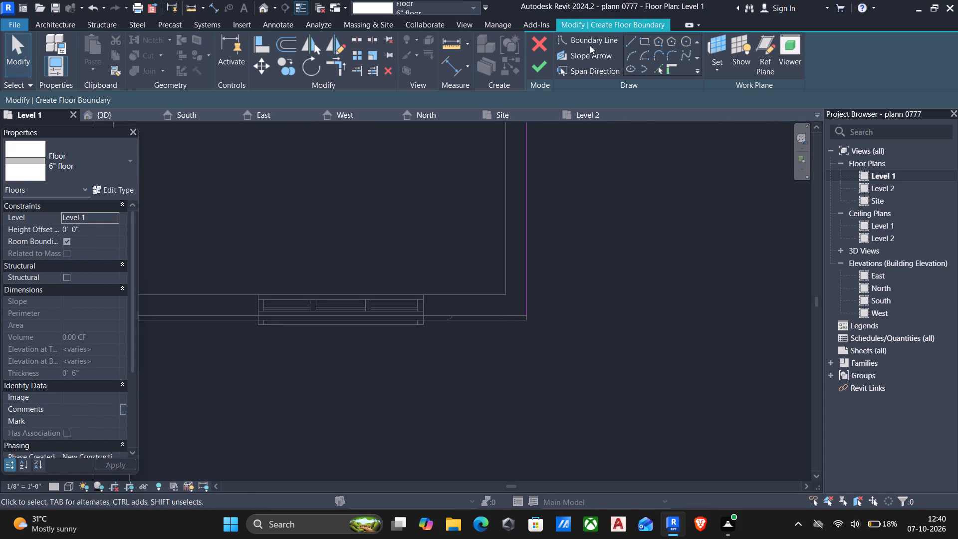
pyautogui.click(657, 71)
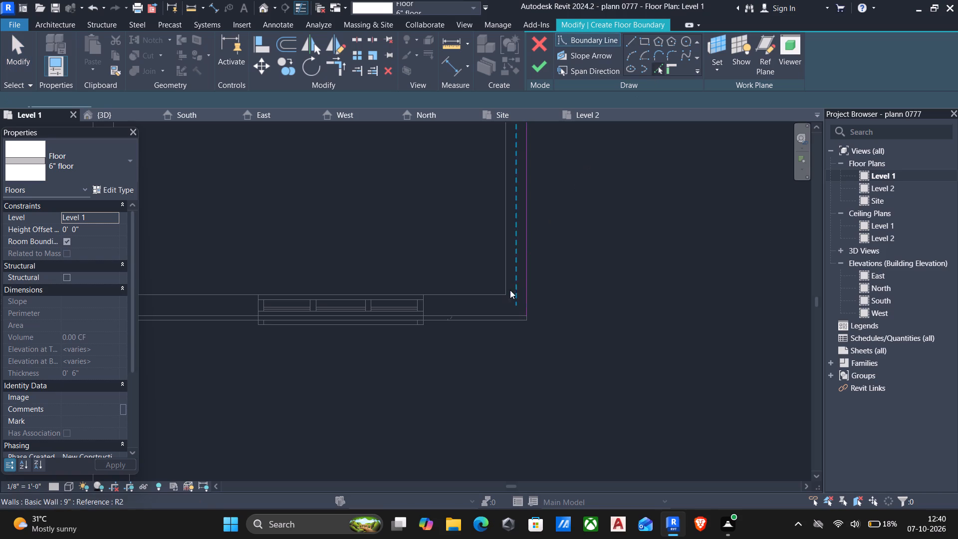
pyautogui.scroll(5, 503, 318)
pyautogui.click(493, 312)
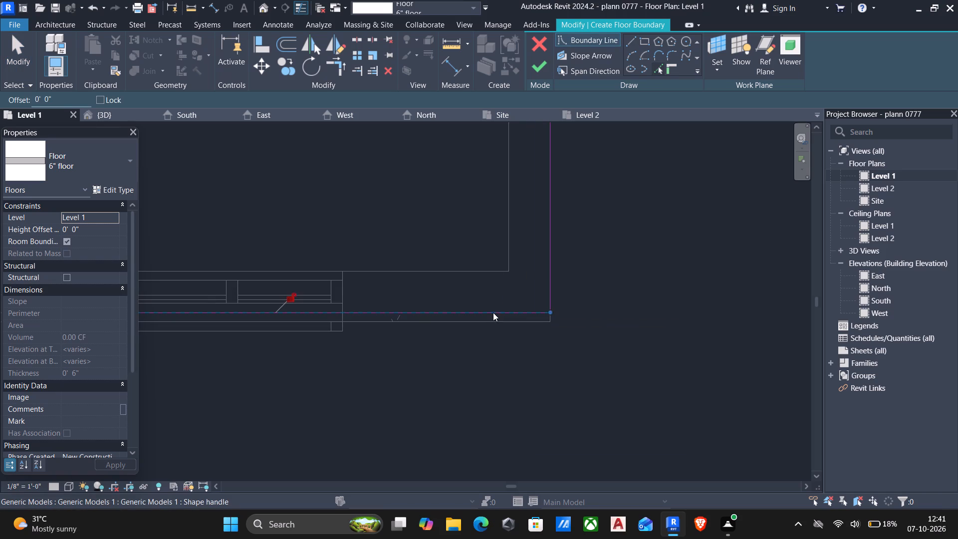
# Trim the new front boundary line and the left side line to meet at the front-left corner.
pyautogui.scroll(-5, 497, 311)
pyautogui.scroll(1, 501, 314)
pyautogui.scroll(-5, 502, 313)
pyautogui.press('Escape')
pyautogui.scroll(-3, 482, 318)
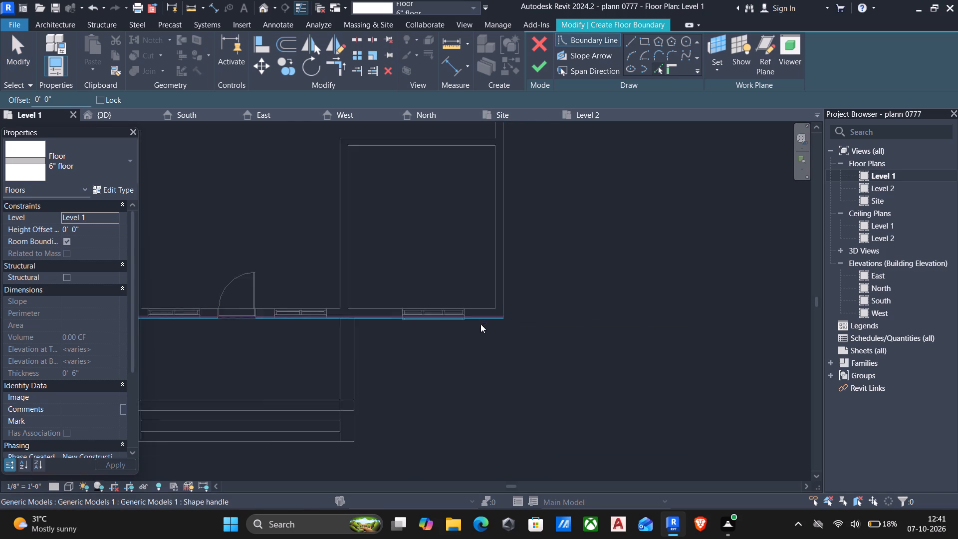
pyautogui.scroll(-2, 480, 324)
pyautogui.moveTo(480, 324); pyautogui.dragTo(534, 315, button='middle')
pyautogui.moveTo(491, 324); pyautogui.dragTo(624, 320, button='middle')
pyautogui.scroll(6, 283, 313)
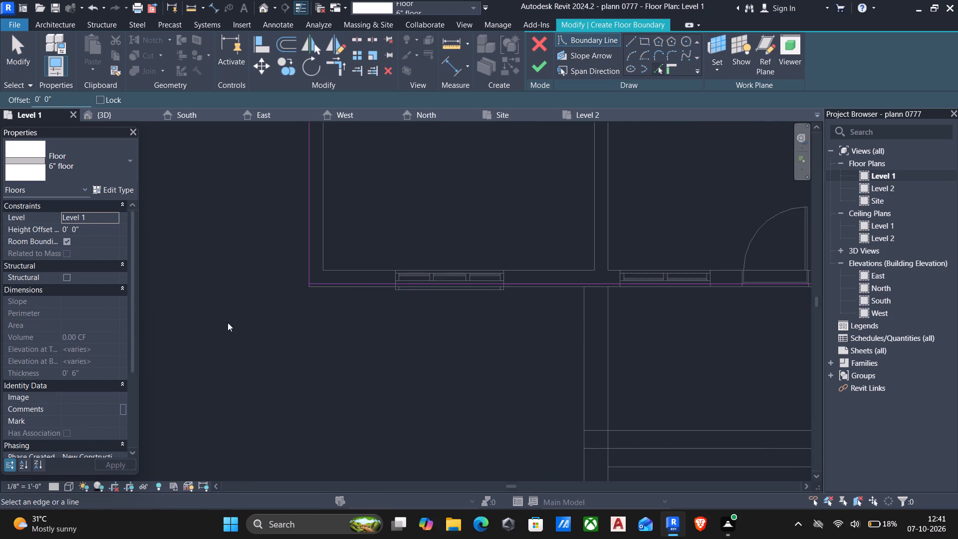
pyautogui.scroll(6, 284, 309)
pyautogui.scroll(5, 346, 238)
pyautogui.press('t')
pyautogui.press('r')
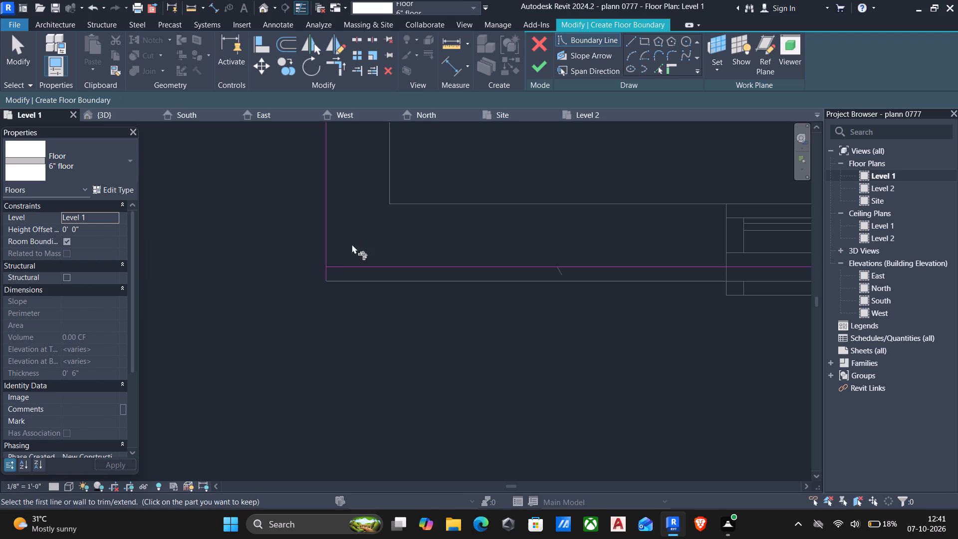
pyautogui.click(348, 268)
pyautogui.click(322, 248)
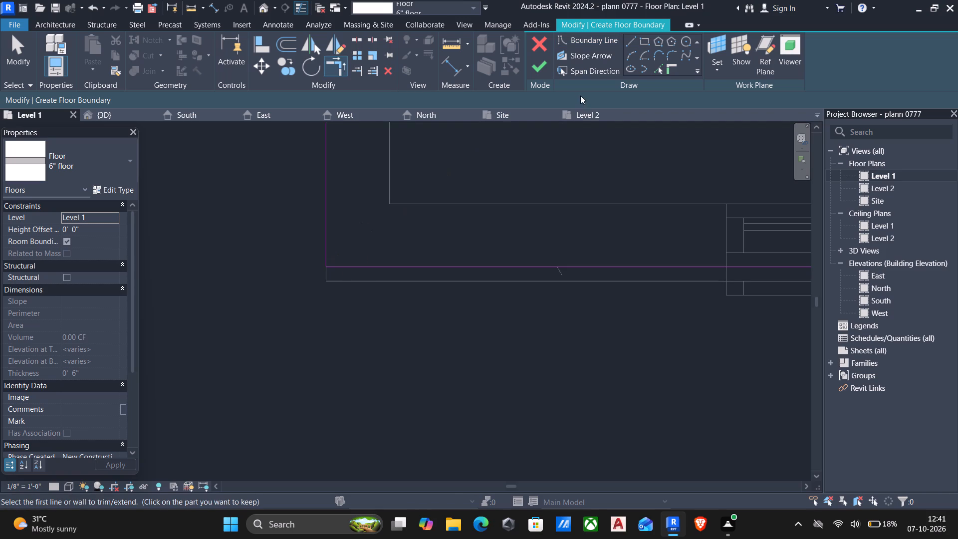
# Finish the boundary sketch to create the 6" floor on Level 1 within the house's outer walls.
pyautogui.click(535, 67)
pyautogui.scroll(-7, 515, 133)
pyautogui.scroll(-2, 514, 189)
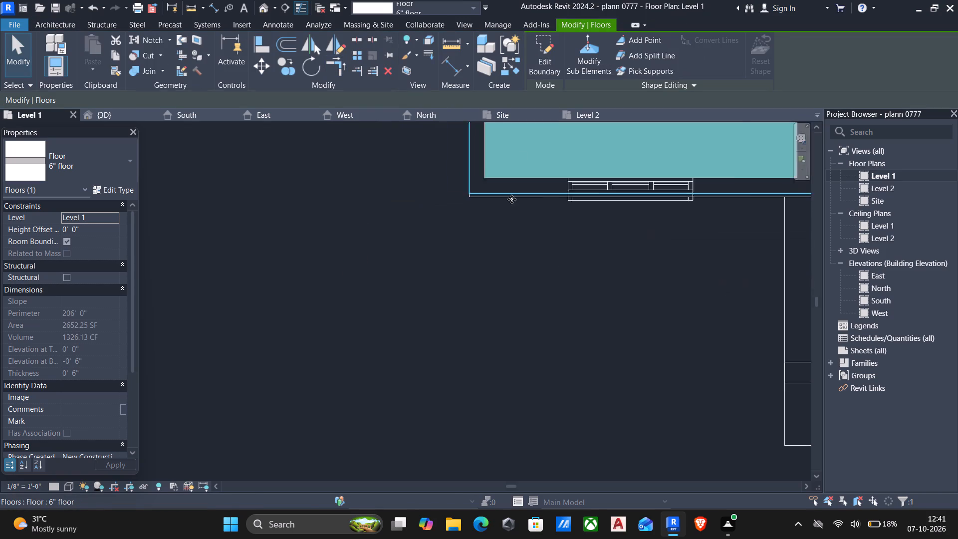
pyautogui.scroll(-4, 511, 199)
pyautogui.moveTo(511, 199); pyautogui.dragTo(474, 319, button='middle')
pyautogui.scroll(-3, 517, 131)
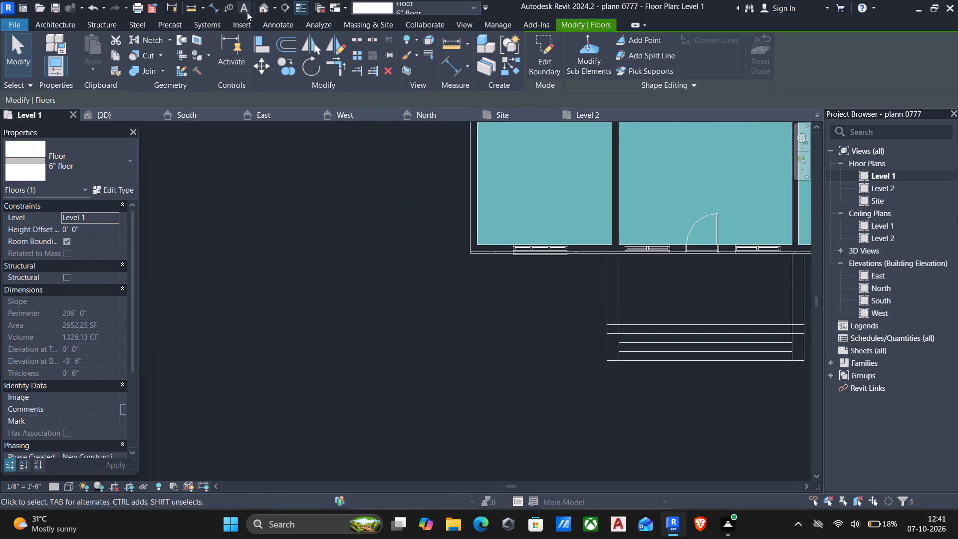
# Examine the new floor from below and around the porch, and the house's front exterior, in the 3D view.
pyautogui.click(258, 11)
pyautogui.scroll(-6, 447, 157)
pyautogui.moveTo(448, 201); pyautogui.dragTo(529, 99, button='middle')
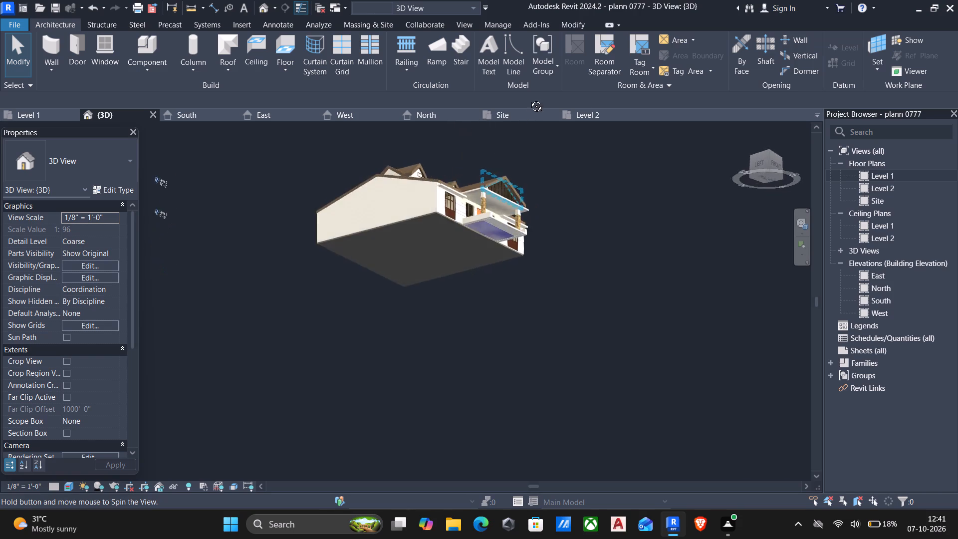
pyautogui.moveTo(529, 99); pyautogui.dragTo(561, 84, button='middle')
pyautogui.scroll(6, 496, 183)
pyautogui.scroll(6, 594, 293)
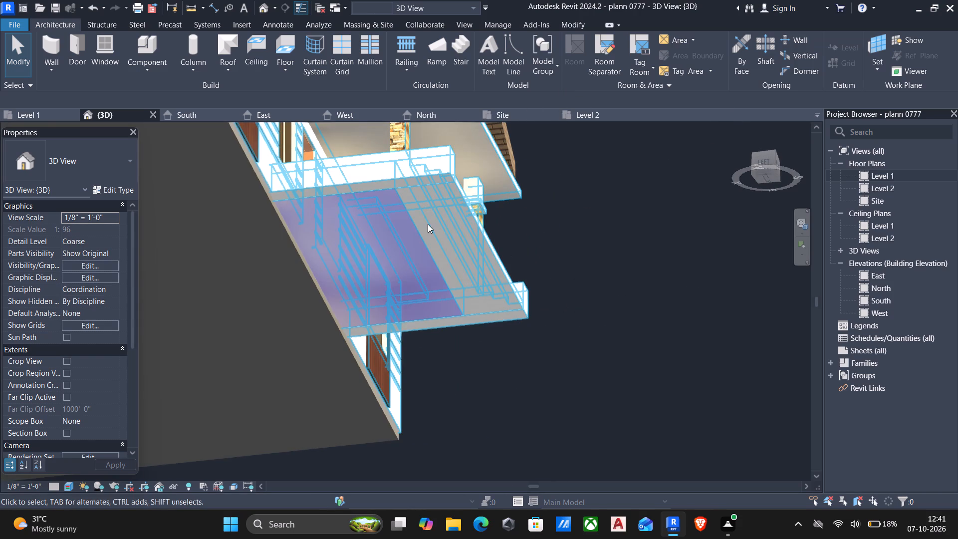
pyautogui.scroll(-13, 459, 244)
pyautogui.keyDown('shift'); pyautogui.moveTo(580, 228); pyautogui.dragTo(479, 343, button='middle'); pyautogui.keyUp('shift')
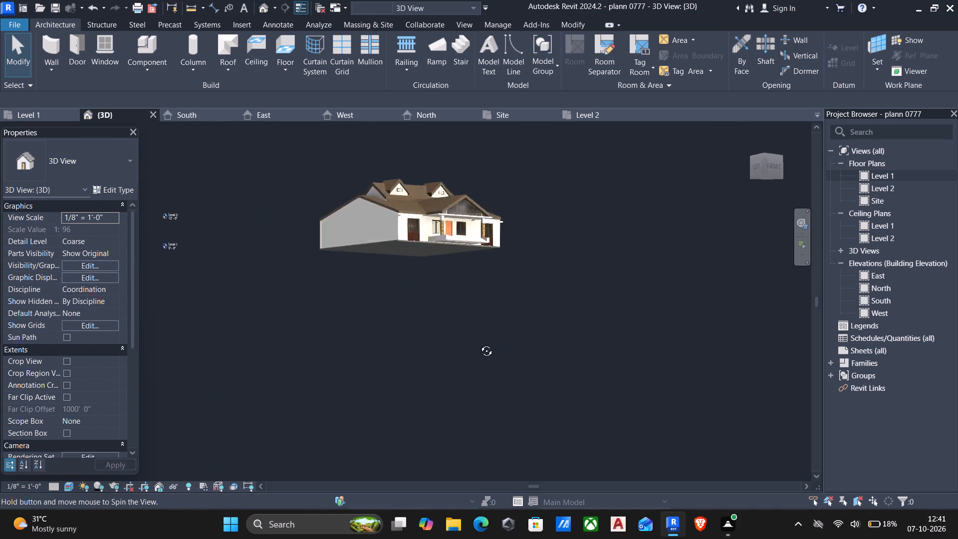
pyautogui.keyDown('shift'); pyautogui.moveTo(479, 343); pyautogui.dragTo(463, 358, button='middle'); pyautogui.keyUp('shift')
pyautogui.keyDown('shift'); pyautogui.scroll(-1, 463, 360); pyautogui.keyUp('shift')
pyautogui.moveTo(551, 327); pyautogui.dragTo(584, 433, button='middle')
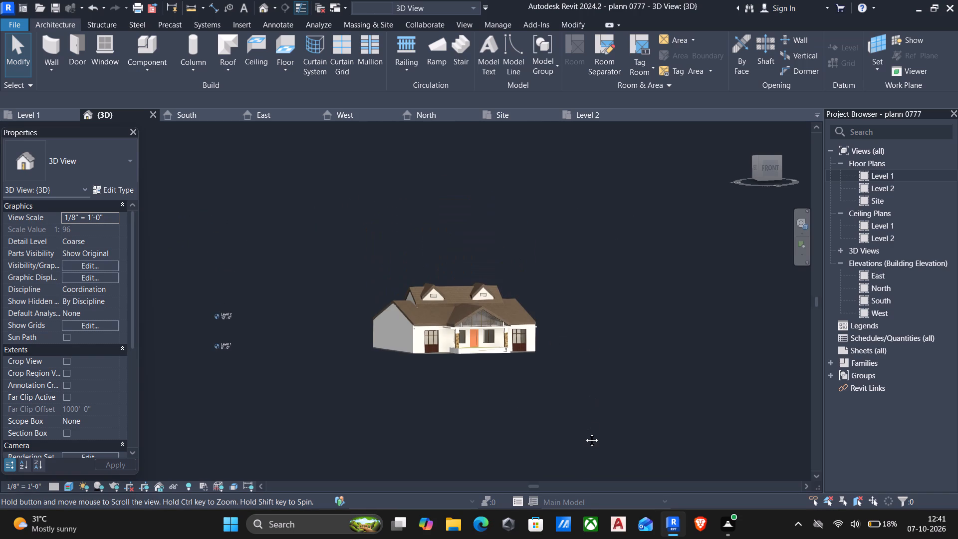
pyautogui.moveTo(584, 433); pyautogui.dragTo(584, 379, button='middle')
pyautogui.moveTo(546, 337); pyautogui.dragTo(557, 373, button='middle')
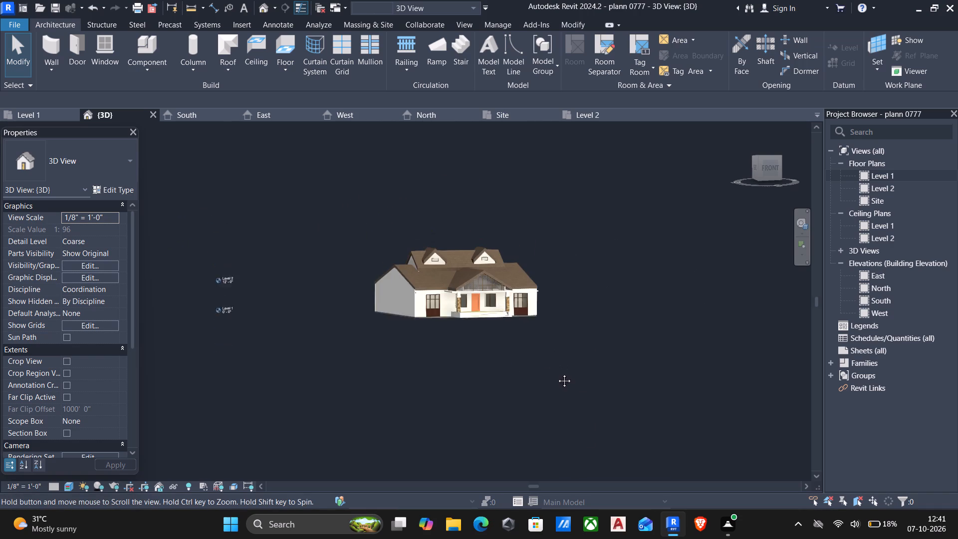
pyautogui.moveTo(557, 373); pyautogui.dragTo(558, 384, button='middle')
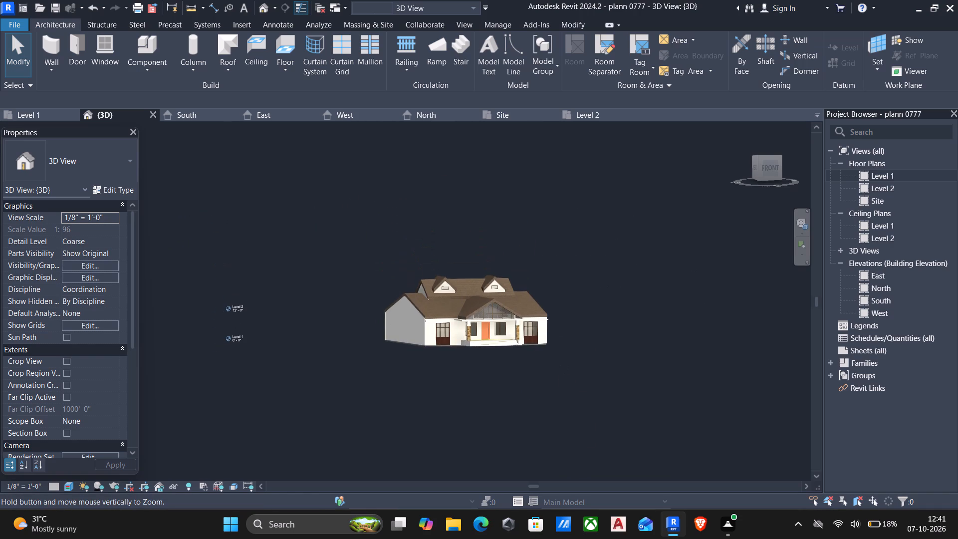
pyautogui.moveTo(558, 384); pyautogui.dragTo(577, 495, button='middle')
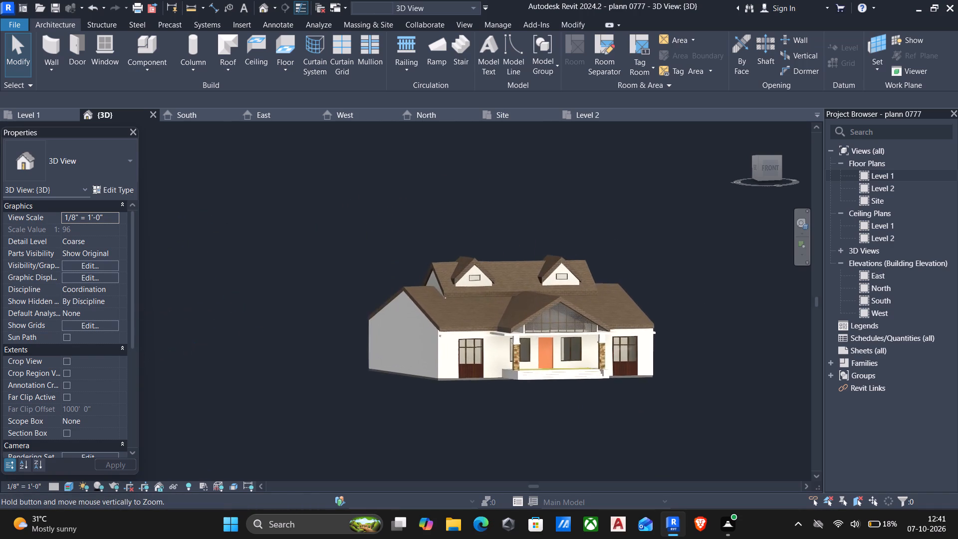
pyautogui.moveTo(577, 495); pyautogui.dragTo(591, 503, button='middle')
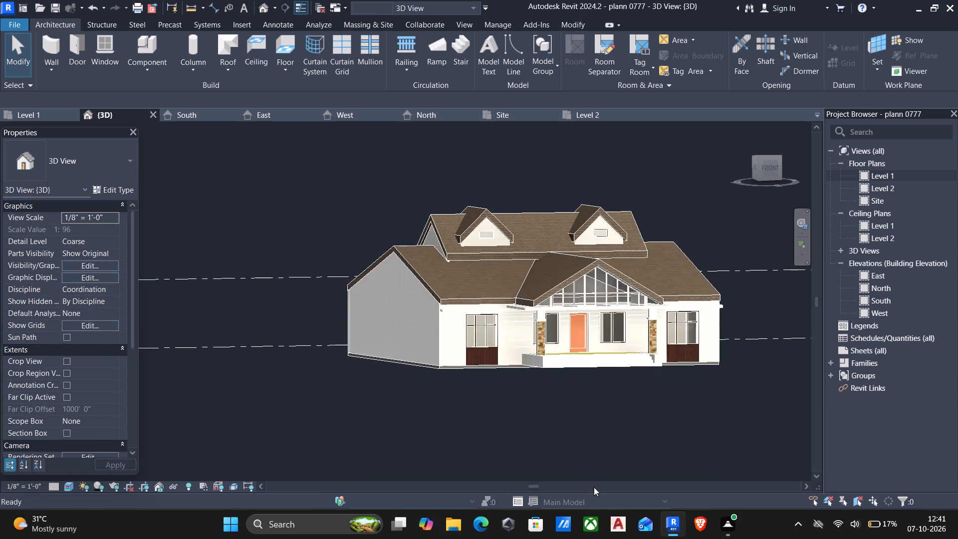
pyautogui.moveTo(557, 454); pyautogui.dragTo(476, 446, button='middle')
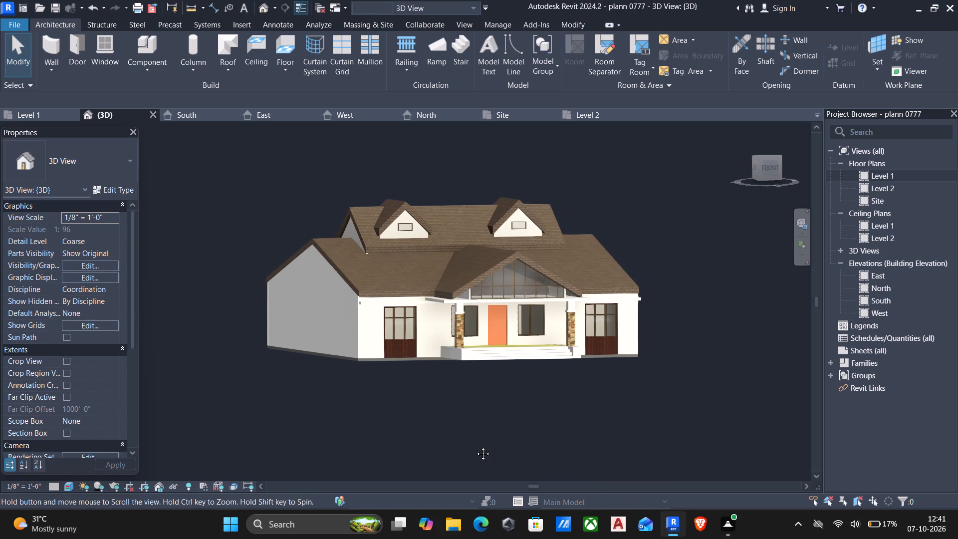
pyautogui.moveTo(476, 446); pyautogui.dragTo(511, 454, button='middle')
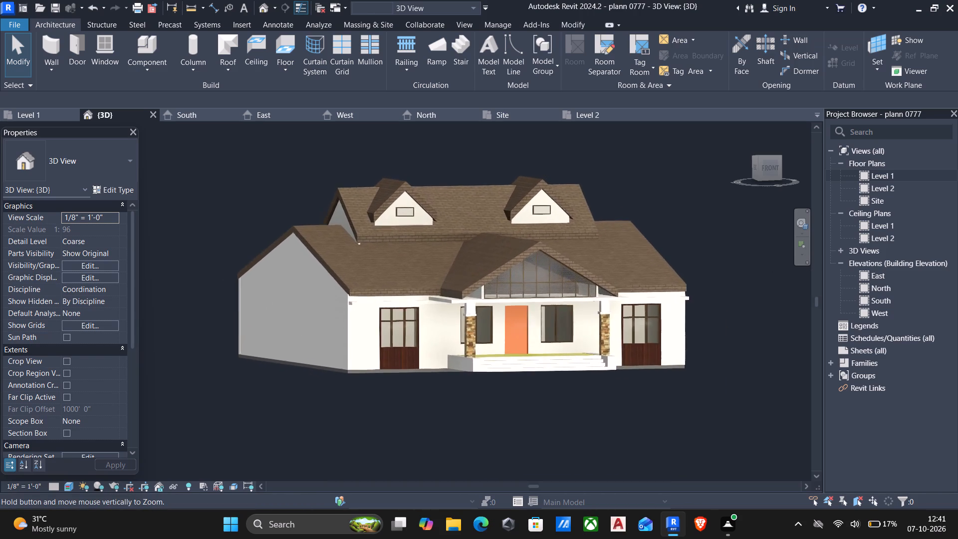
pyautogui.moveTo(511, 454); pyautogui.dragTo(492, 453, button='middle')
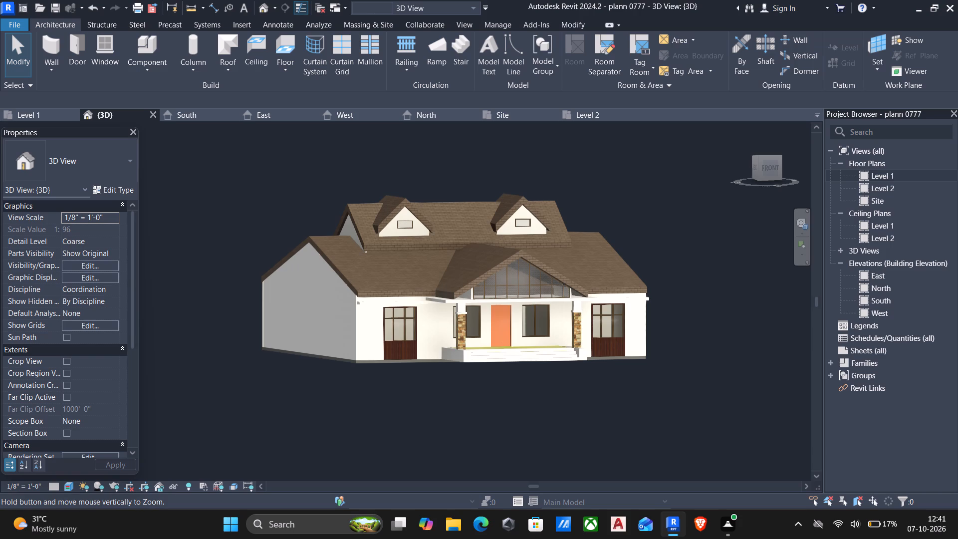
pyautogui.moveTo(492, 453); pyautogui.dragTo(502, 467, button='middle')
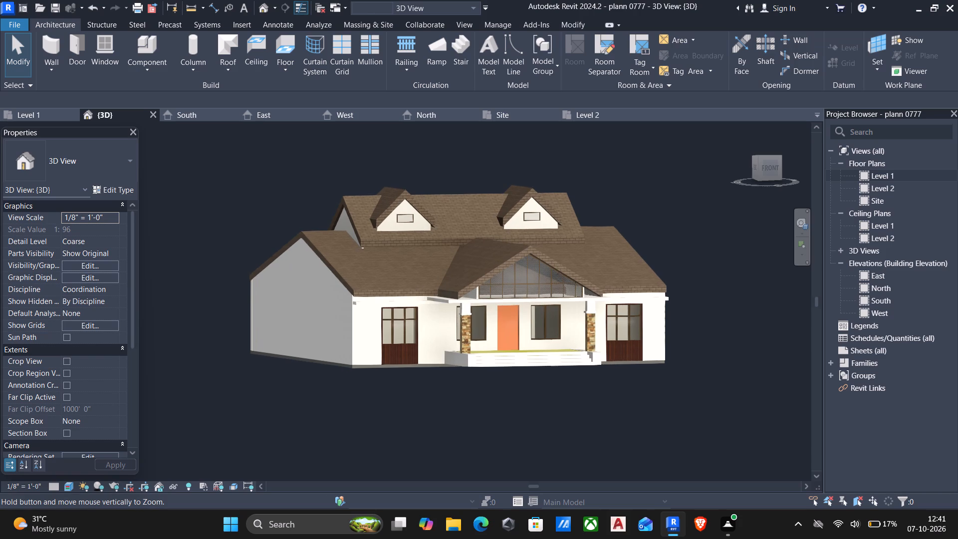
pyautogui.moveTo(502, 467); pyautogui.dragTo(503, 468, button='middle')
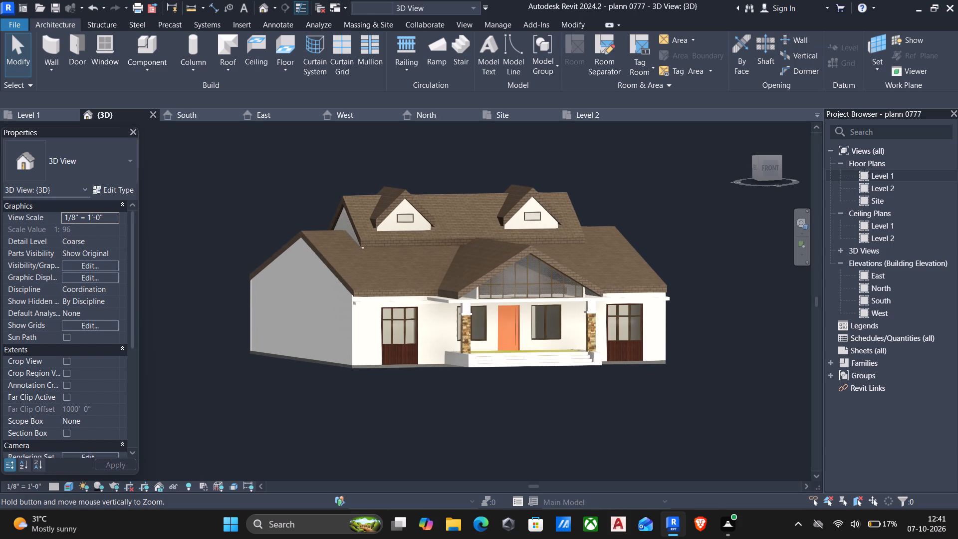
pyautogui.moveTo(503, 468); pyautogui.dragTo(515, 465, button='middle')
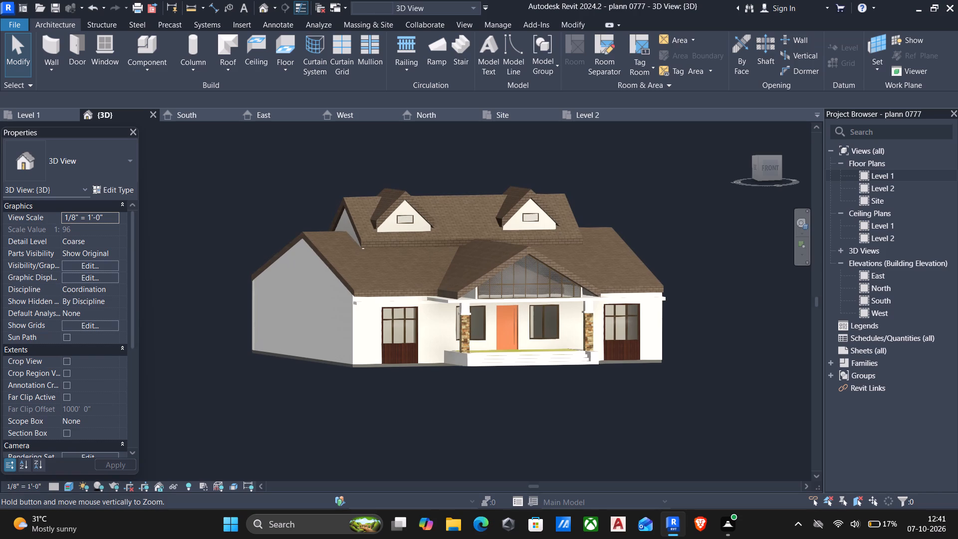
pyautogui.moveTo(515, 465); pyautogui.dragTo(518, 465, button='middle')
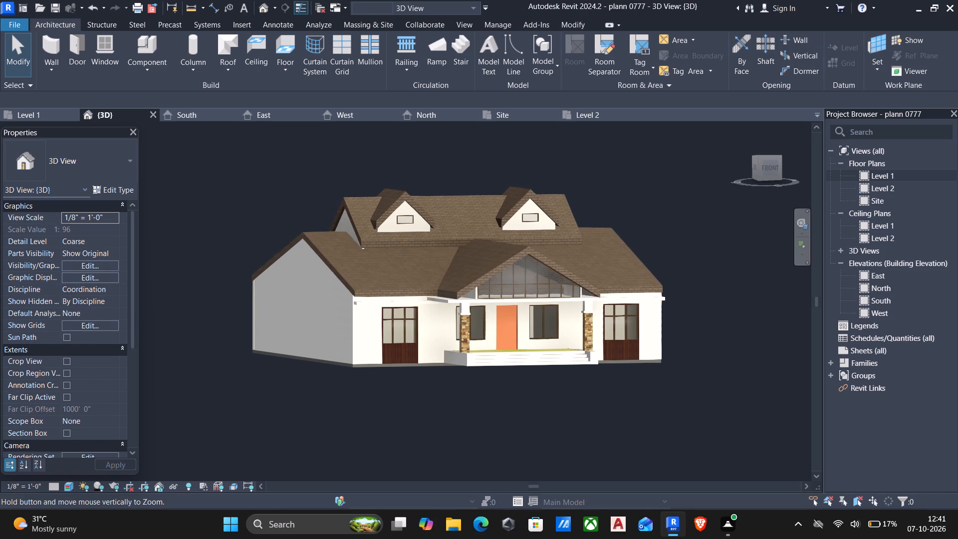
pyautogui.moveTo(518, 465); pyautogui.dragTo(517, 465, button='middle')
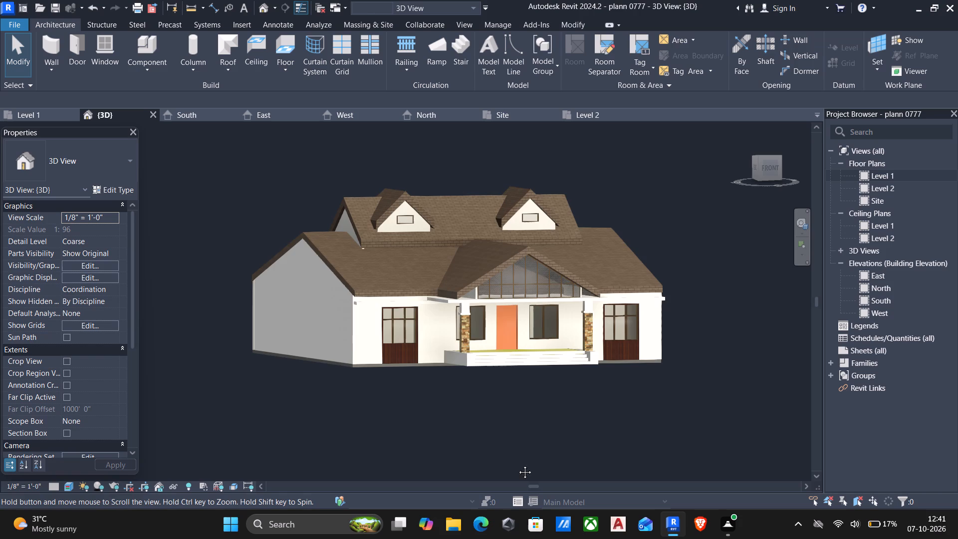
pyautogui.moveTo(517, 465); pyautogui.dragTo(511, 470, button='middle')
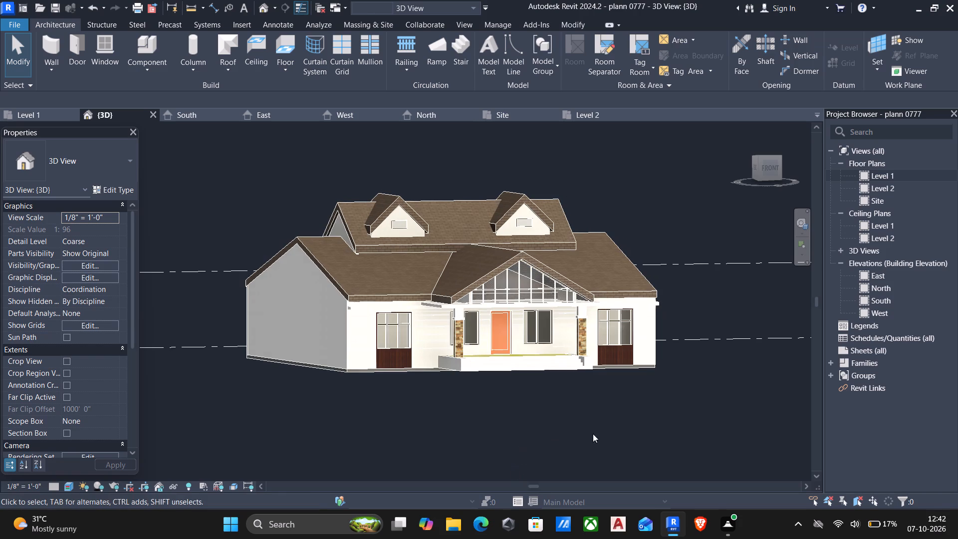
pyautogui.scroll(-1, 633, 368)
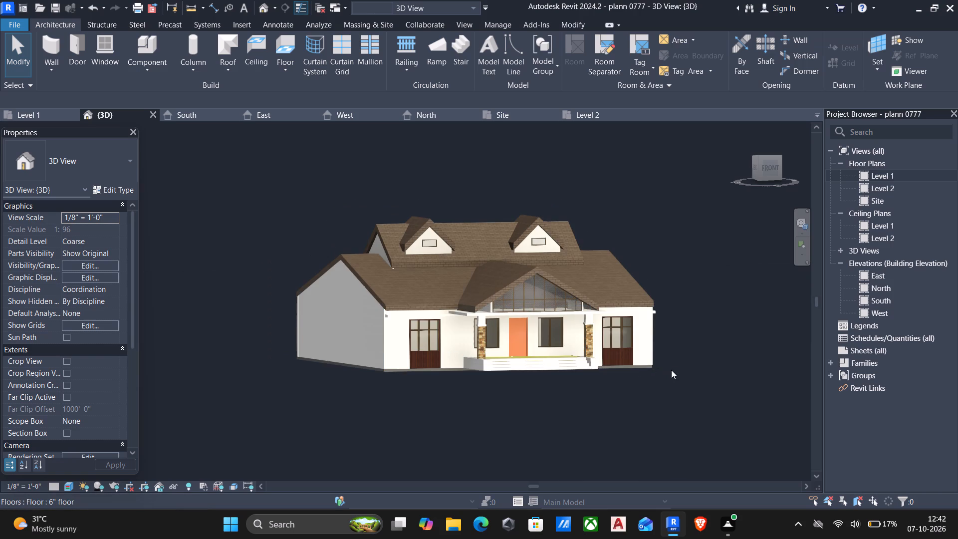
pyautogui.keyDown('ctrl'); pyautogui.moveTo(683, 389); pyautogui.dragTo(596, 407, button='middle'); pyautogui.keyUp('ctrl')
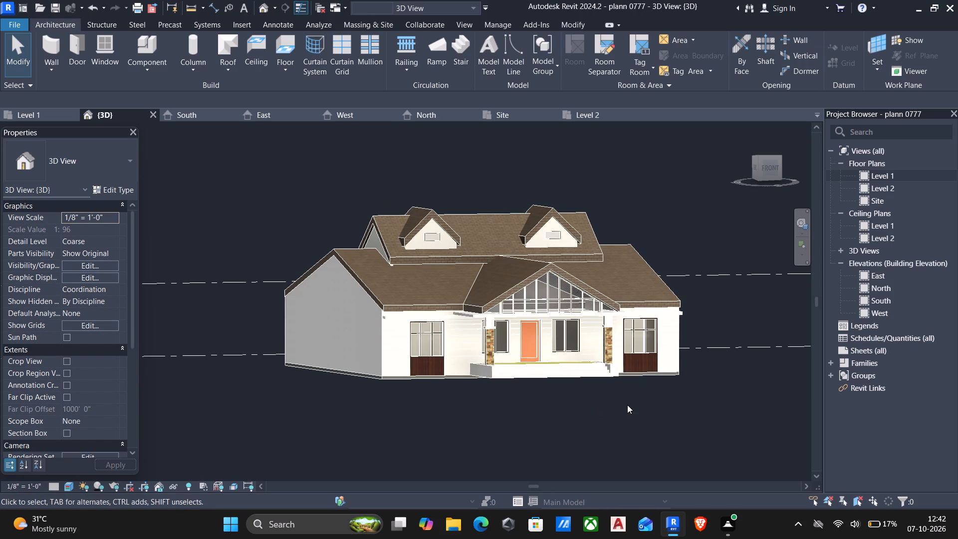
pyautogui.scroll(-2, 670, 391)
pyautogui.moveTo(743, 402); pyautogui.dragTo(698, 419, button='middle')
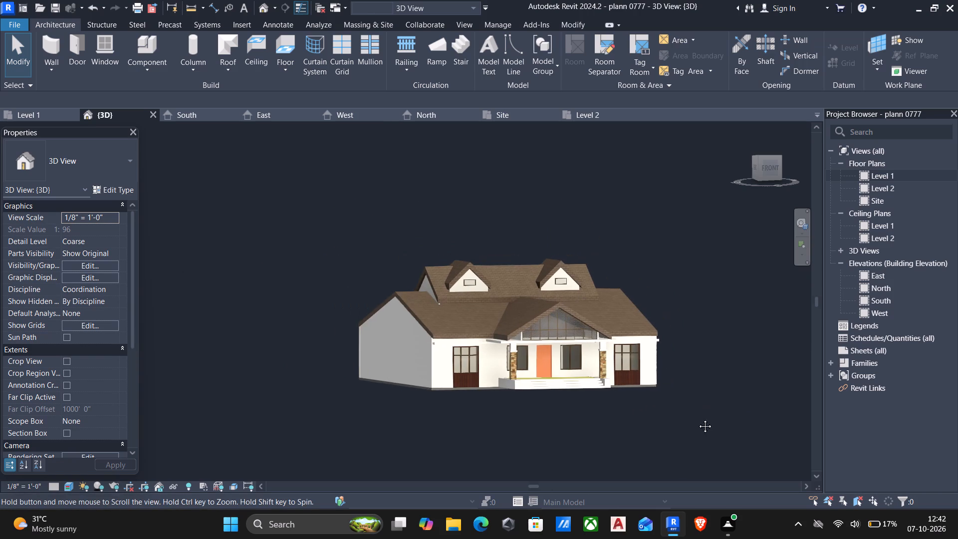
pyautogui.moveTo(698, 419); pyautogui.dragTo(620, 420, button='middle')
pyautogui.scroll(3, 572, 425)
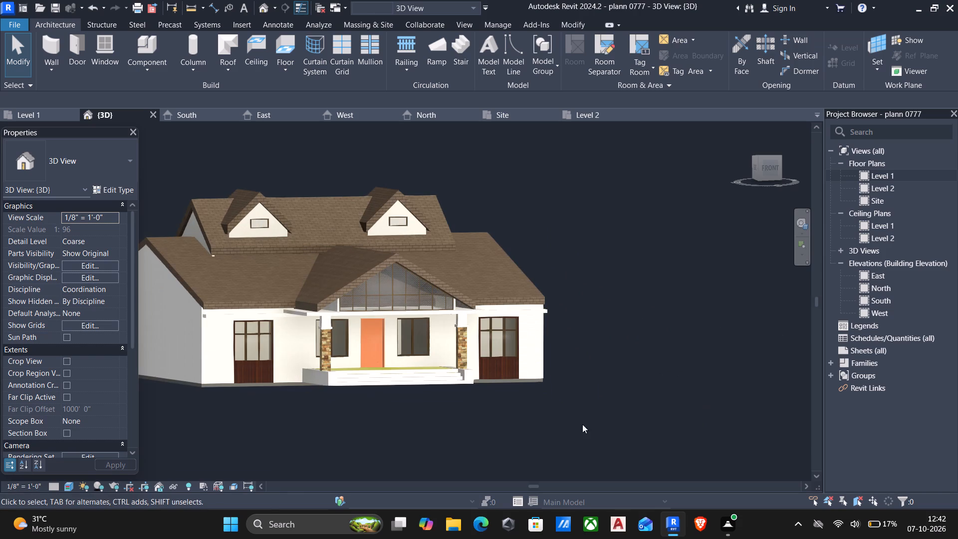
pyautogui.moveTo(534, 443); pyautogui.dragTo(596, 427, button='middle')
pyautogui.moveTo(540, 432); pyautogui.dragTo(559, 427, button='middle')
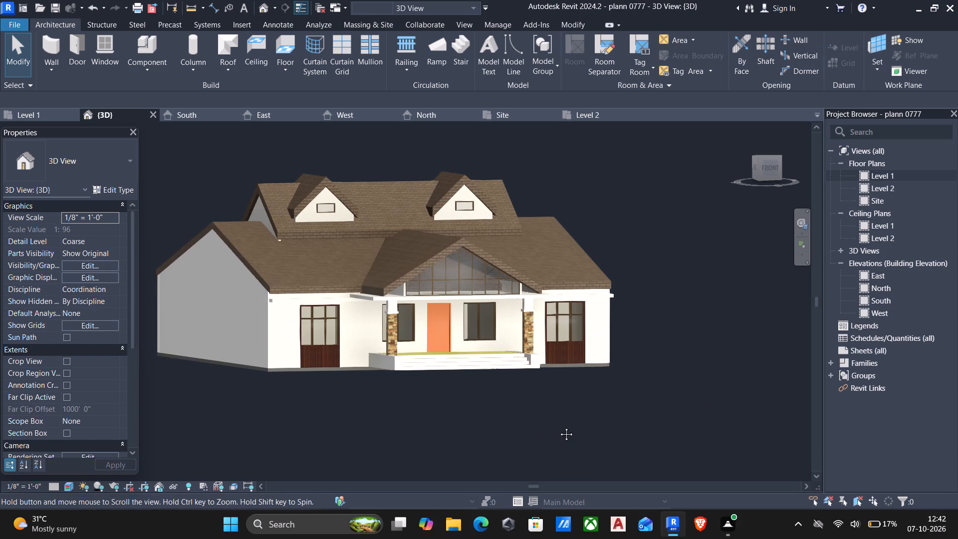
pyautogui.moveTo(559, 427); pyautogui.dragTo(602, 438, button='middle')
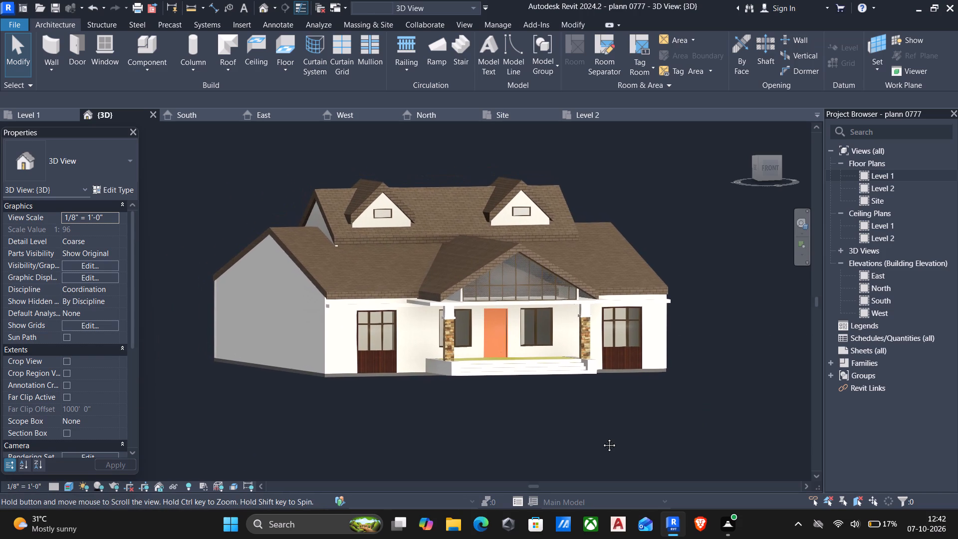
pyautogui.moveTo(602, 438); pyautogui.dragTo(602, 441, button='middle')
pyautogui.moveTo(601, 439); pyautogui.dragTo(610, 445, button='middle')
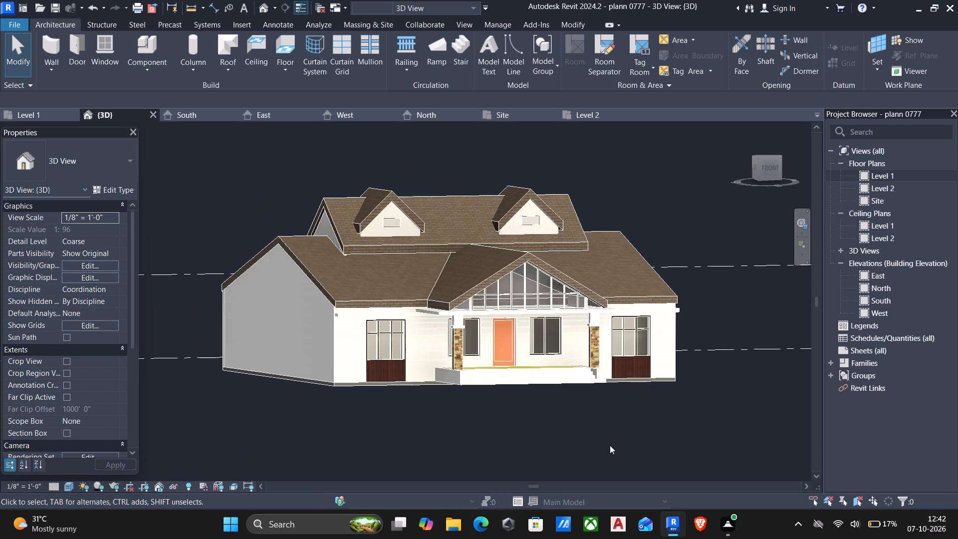
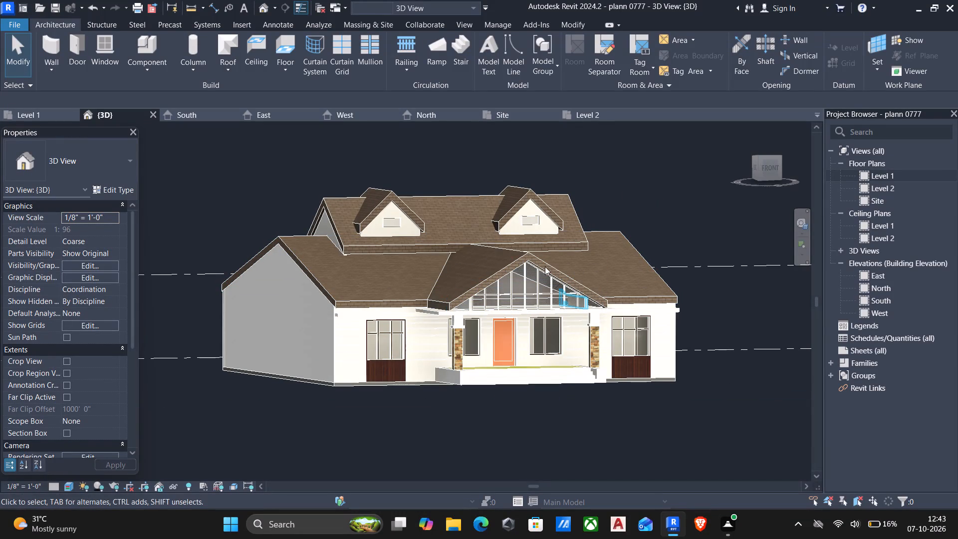
# Save the house project plann 0777.
pyautogui.hotkey('ctrl', 's')
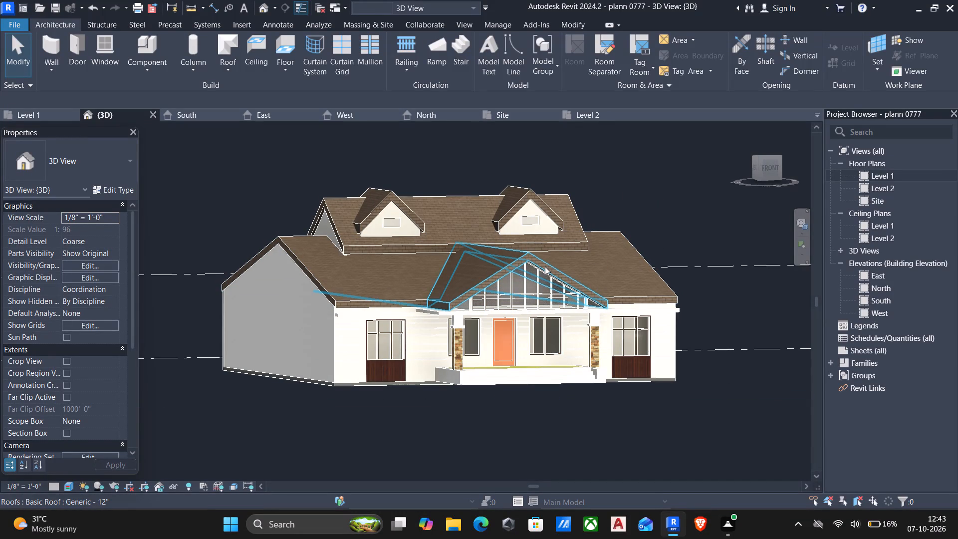
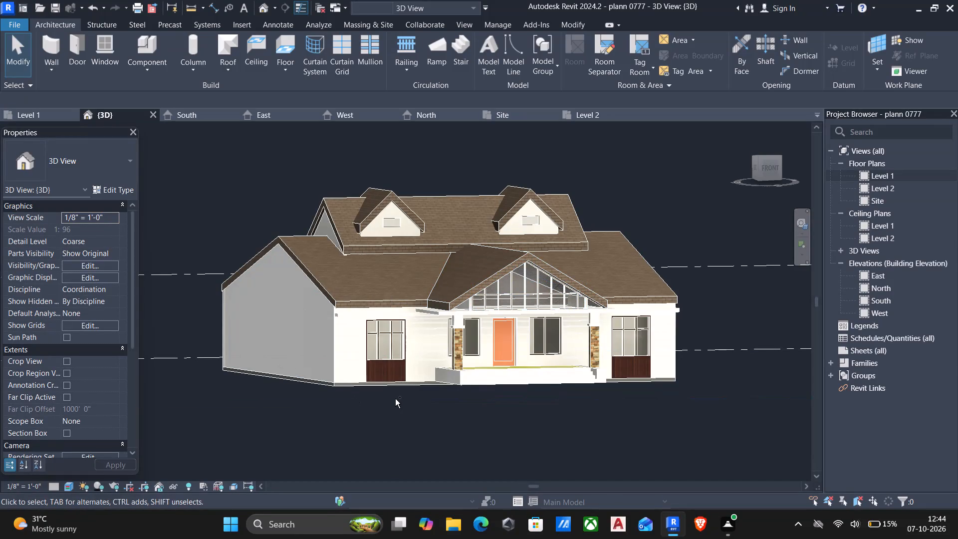
# Save the house project plann 0777 again.
pyautogui.hotkey('ctrl', 's')
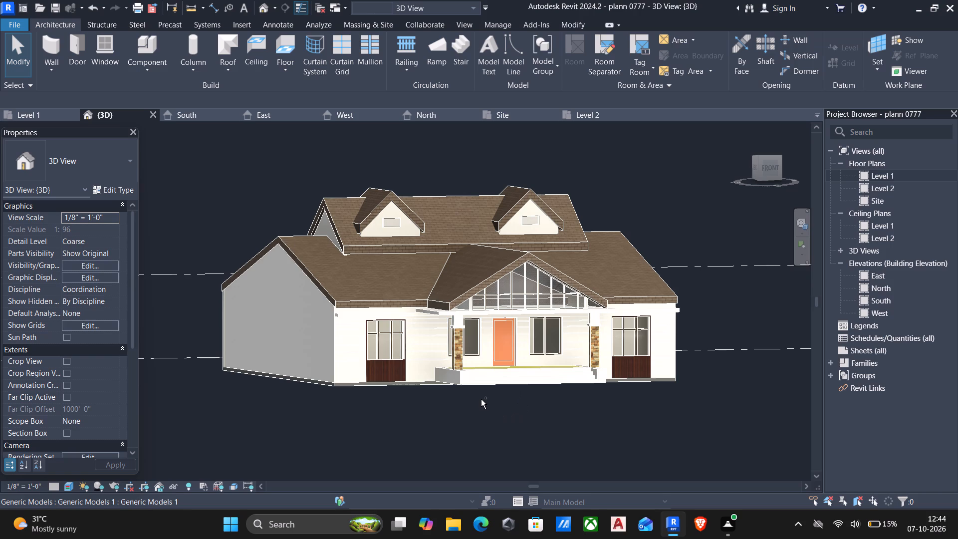
pyautogui.hotkey('ctrl', 's')
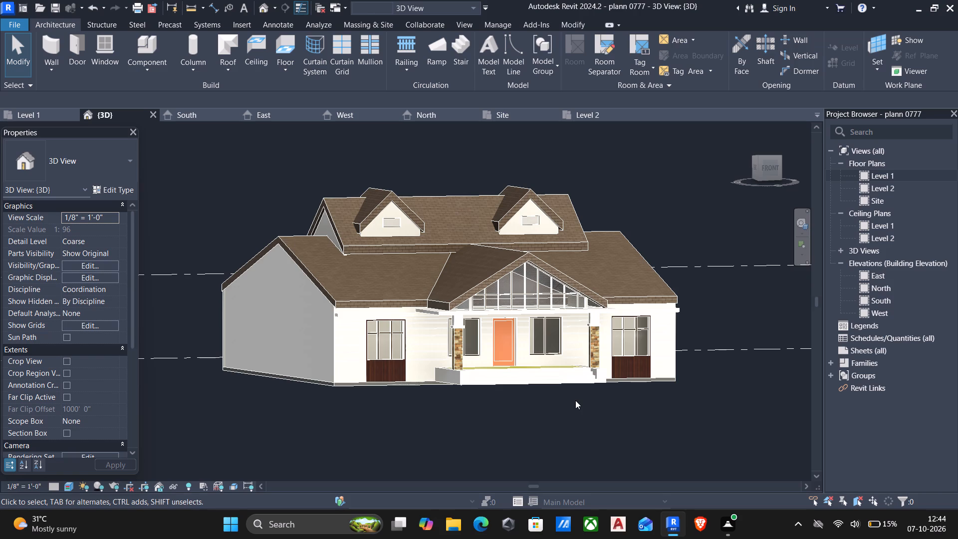
# Set the print range to the visible portion of the current window and preview the 3D view's printout.
pyautogui.hotkey('ctrl', 'p')
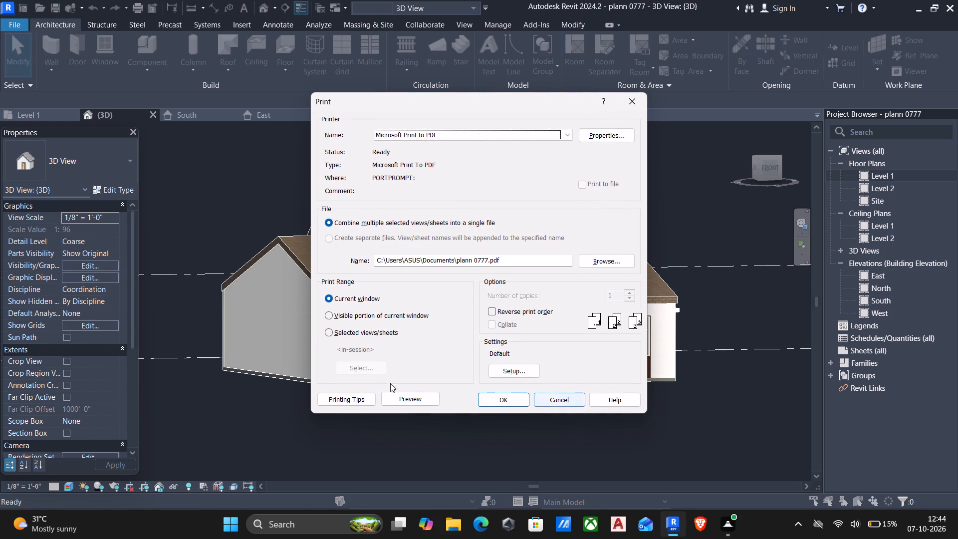
pyautogui.click(352, 319)
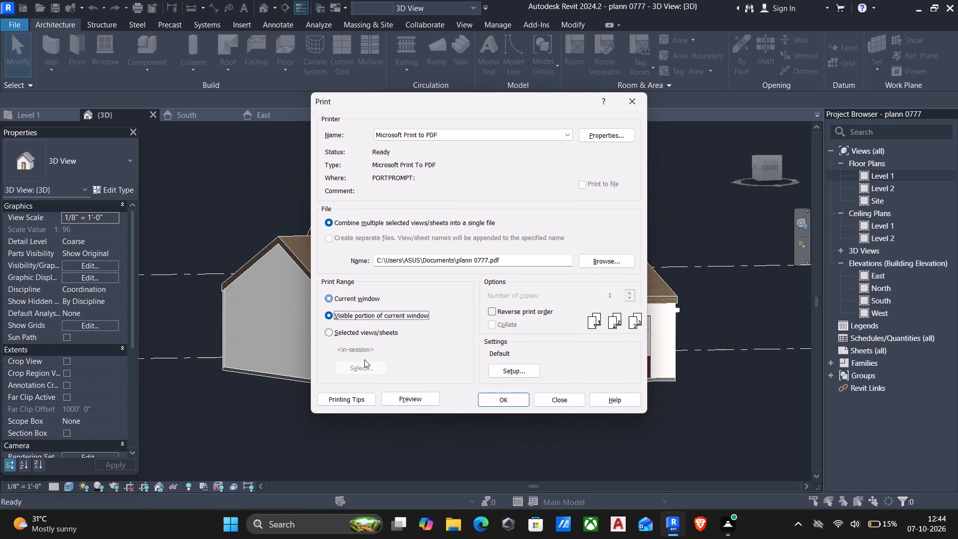
pyautogui.click(409, 396)
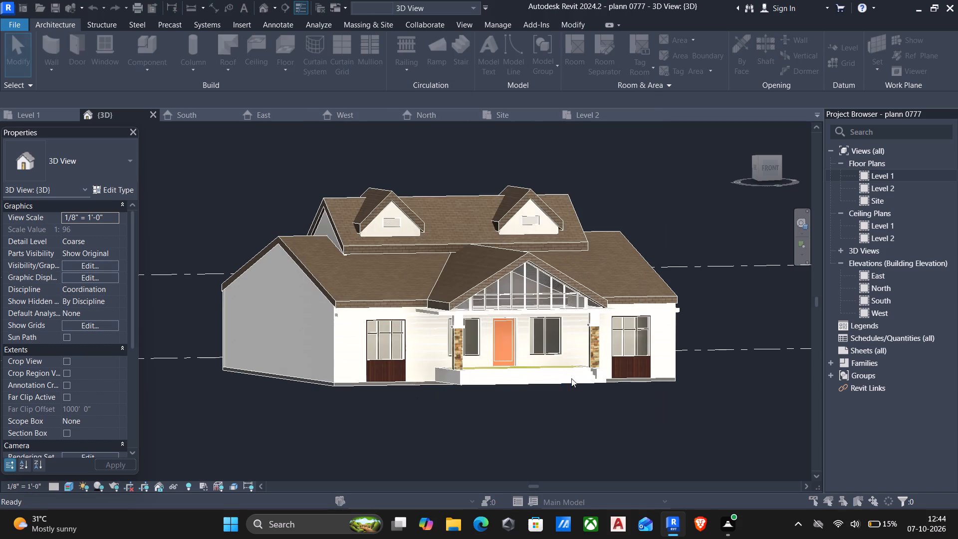
pyautogui.click(555, 290)
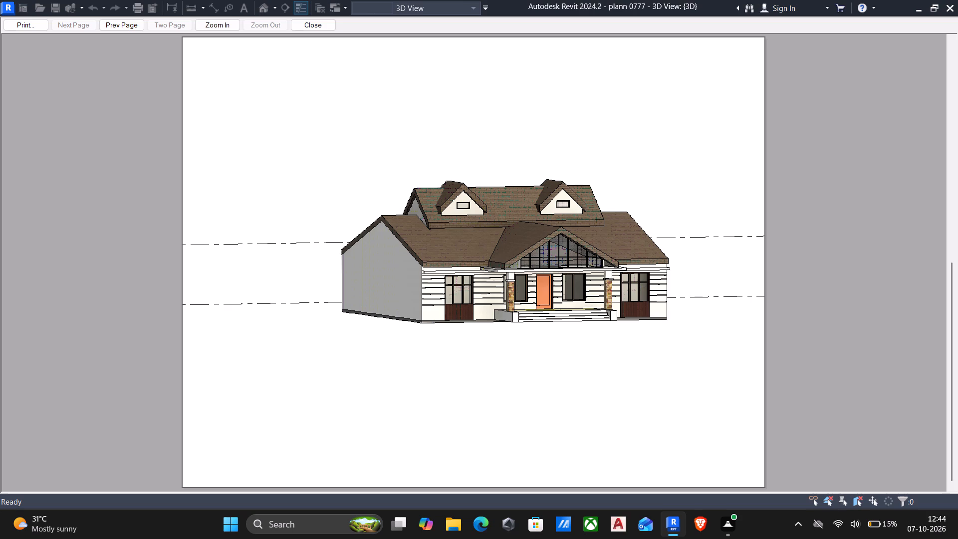
pyautogui.click(219, 29)
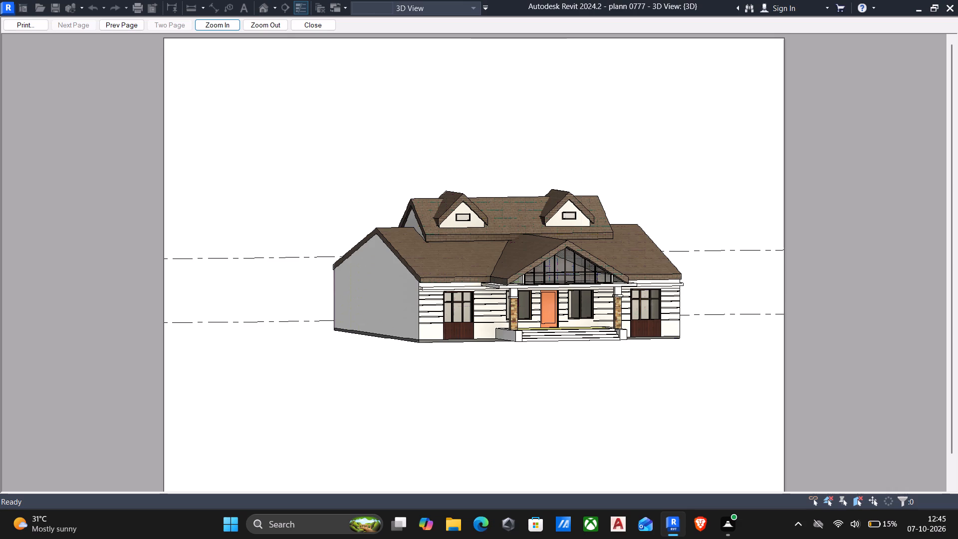
pyautogui.click(318, 22)
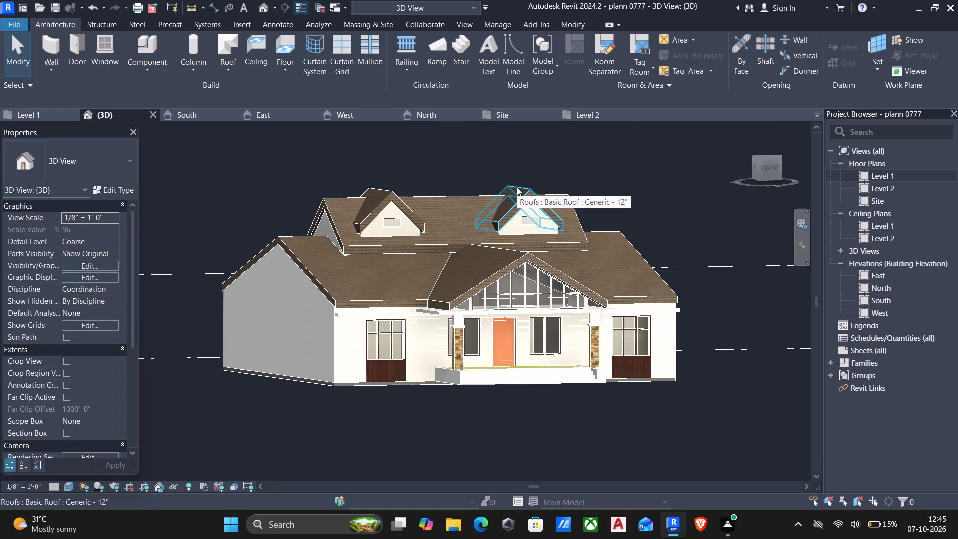
# Print the 3D view with Microsoft Print to PDF, saving it as house ff plan 07 in the REVIT -PLANS folder.
pyautogui.hotkey('ctrl', 'p')
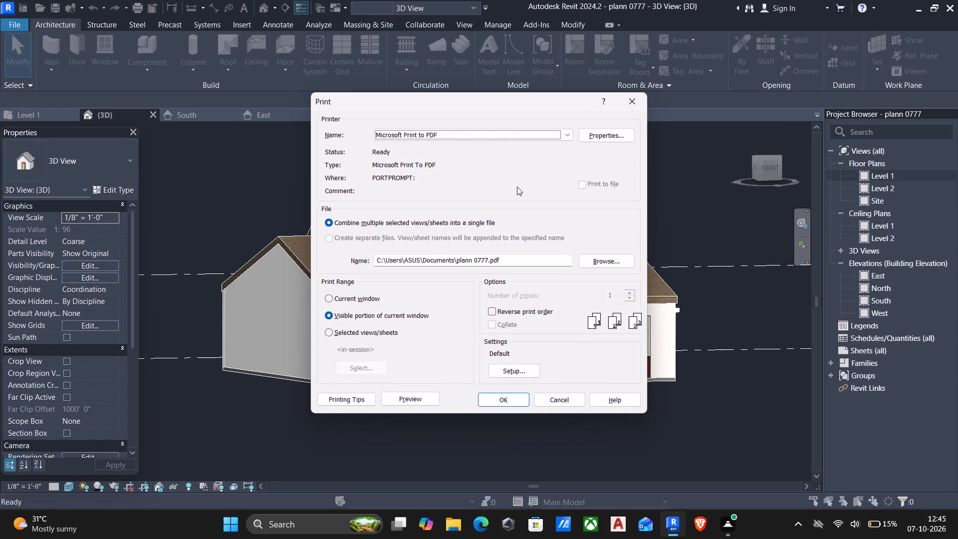
pyautogui.click(507, 391)
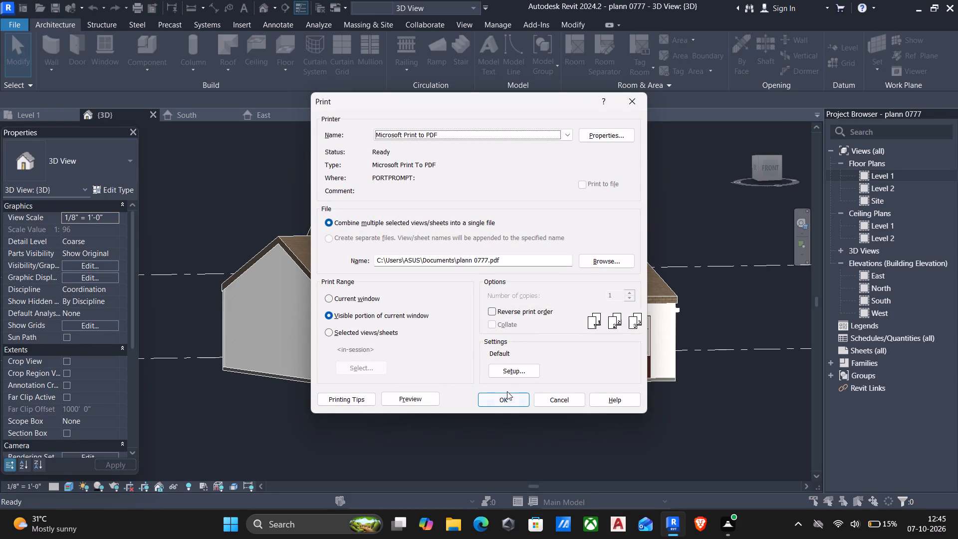
pyautogui.click(500, 398)
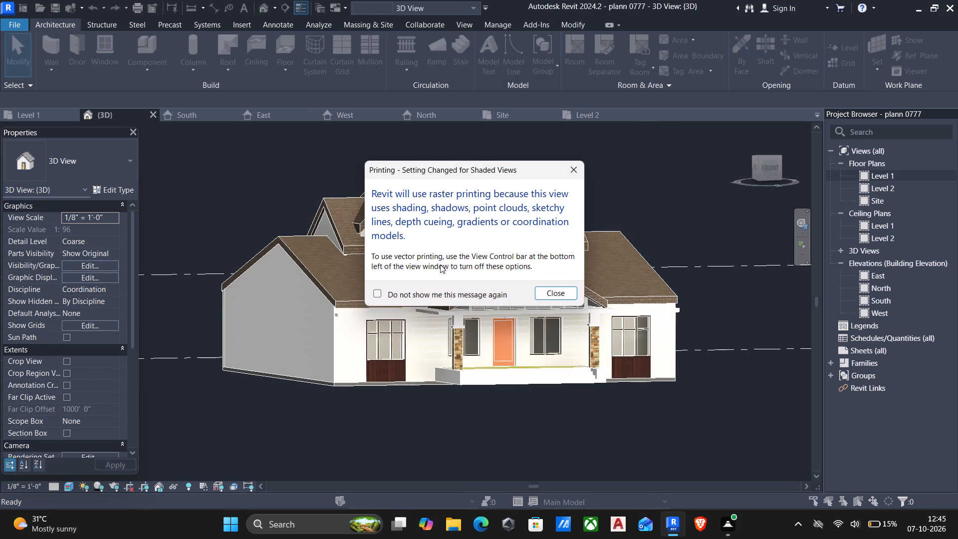
pyautogui.click(536, 288)
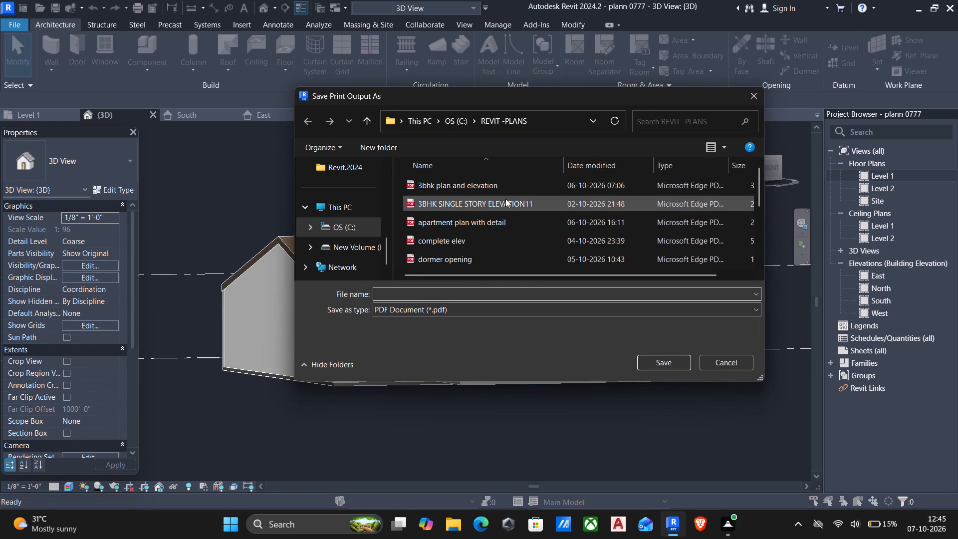
pyautogui.scroll(-7, 505, 199)
pyautogui.scroll(13, 510, 200)
pyautogui.write('house')
pyautogui.press('space')
pyautogui.press('f')
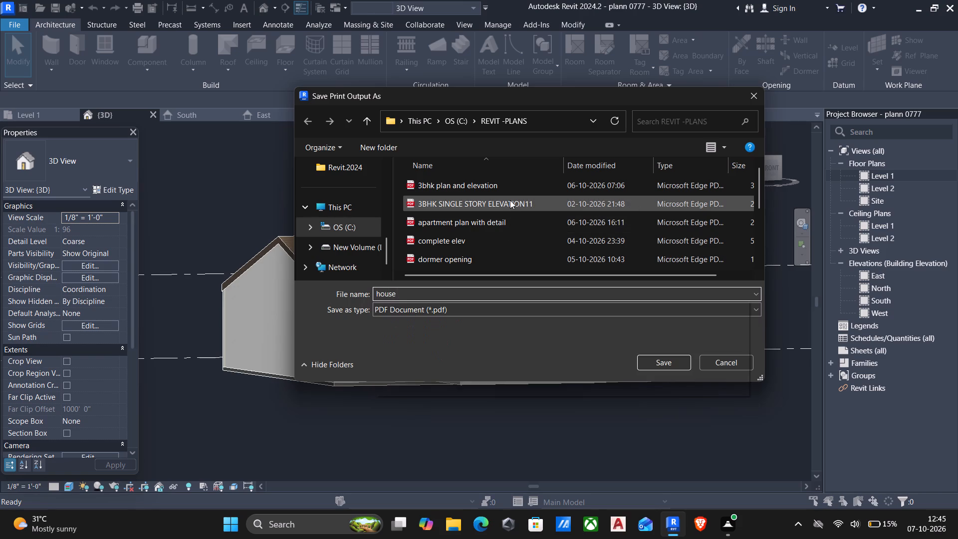
pyautogui.press('BackSpace')
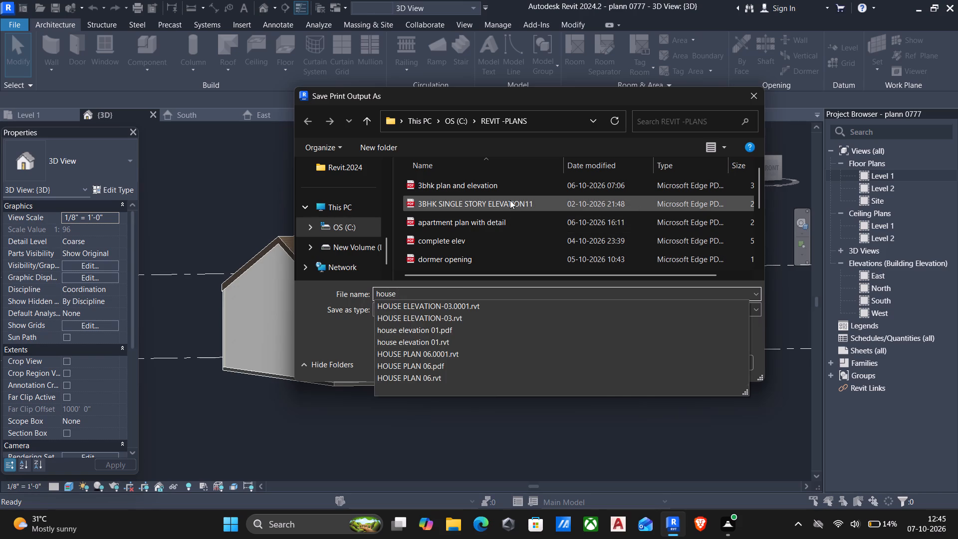
pyautogui.write('ff')
pyautogui.press('space')
pyautogui.write('plan')
pyautogui.press('space')
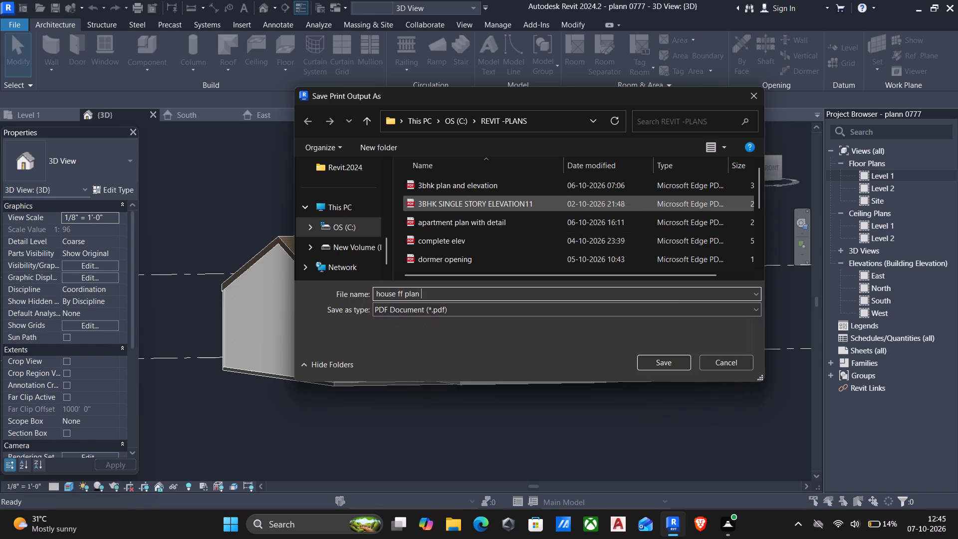
pyautogui.write('07')
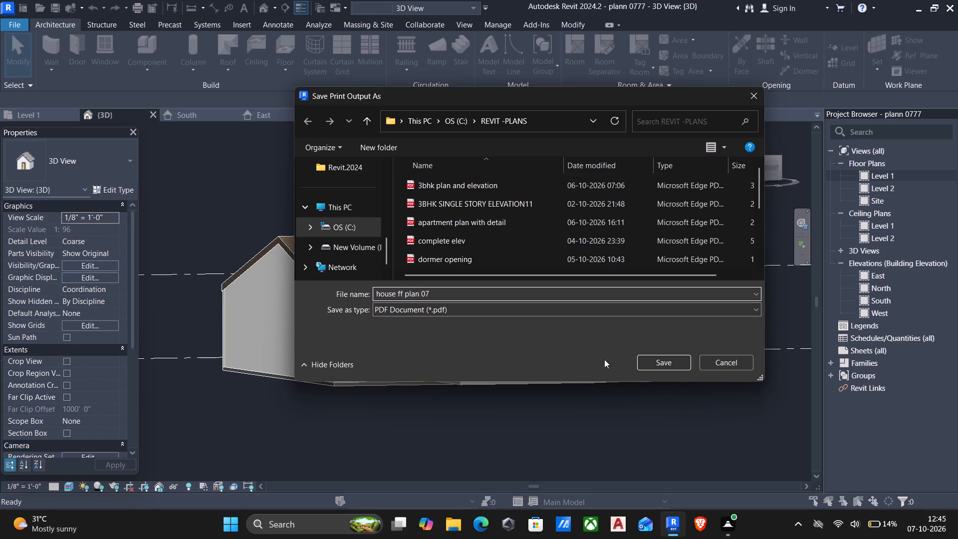
pyautogui.click(663, 362)
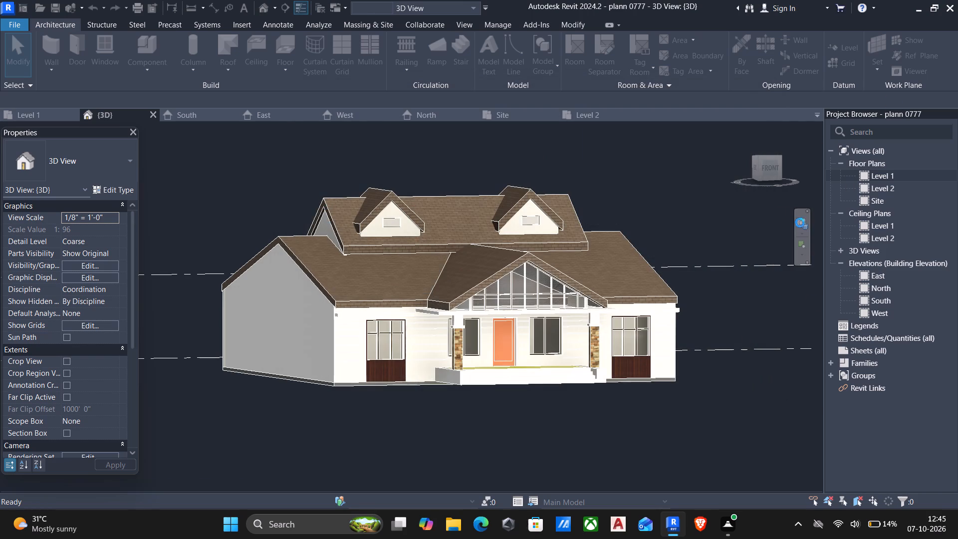